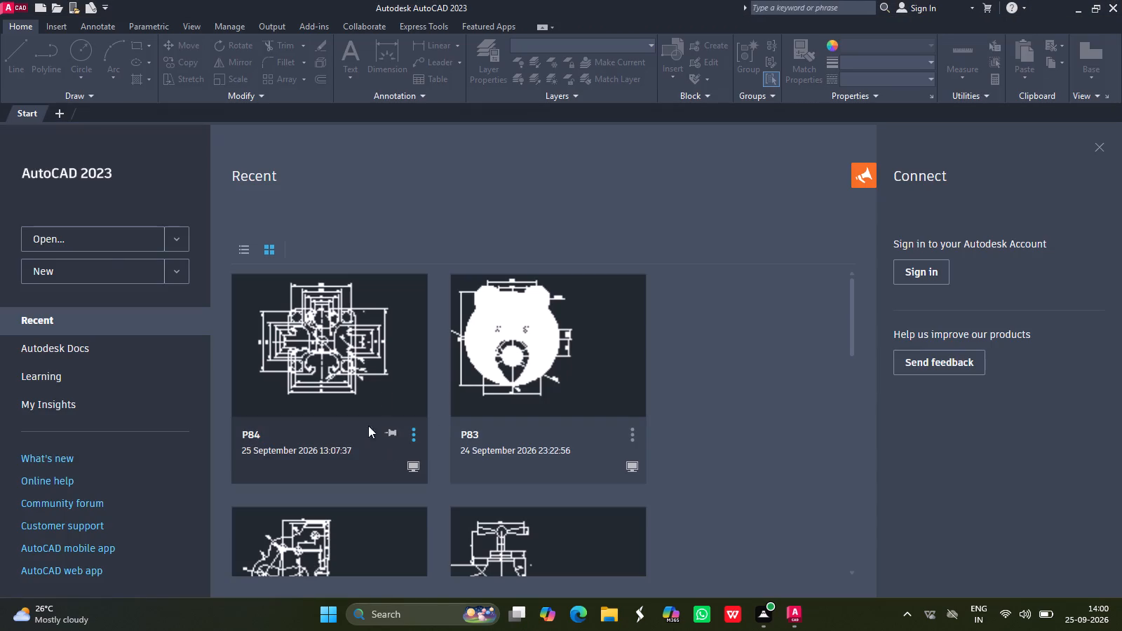
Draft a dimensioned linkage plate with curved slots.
Create a new blank drawing.
left_click(114, 273)
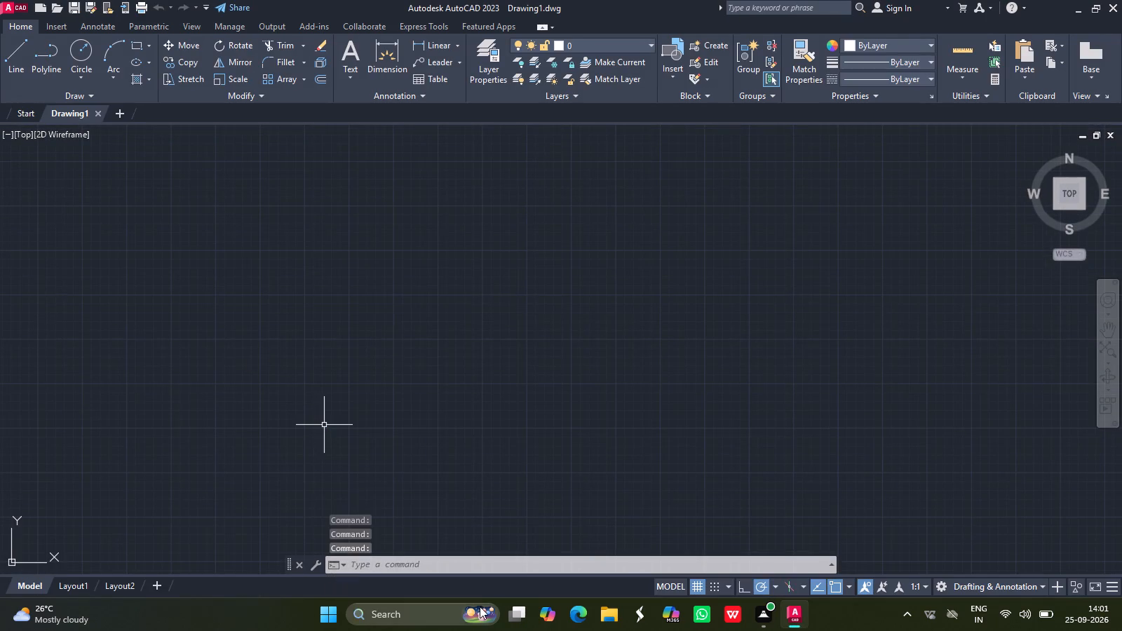
Run the log file command that matches "logfi".
left_click(484, 566)
type("logfi")
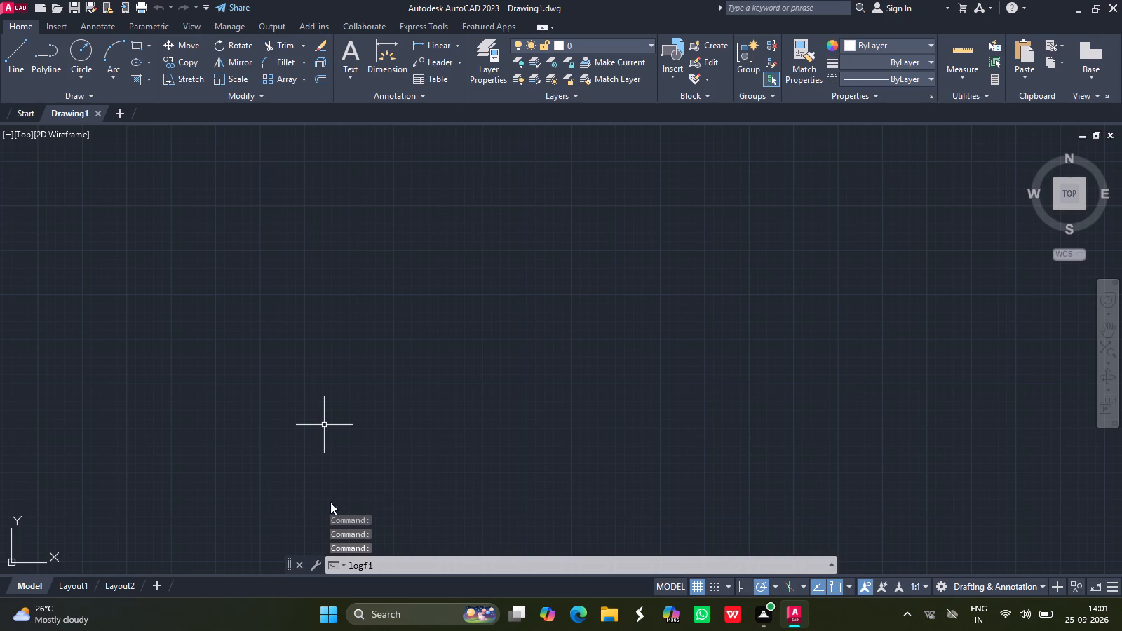
left_click(393, 513)
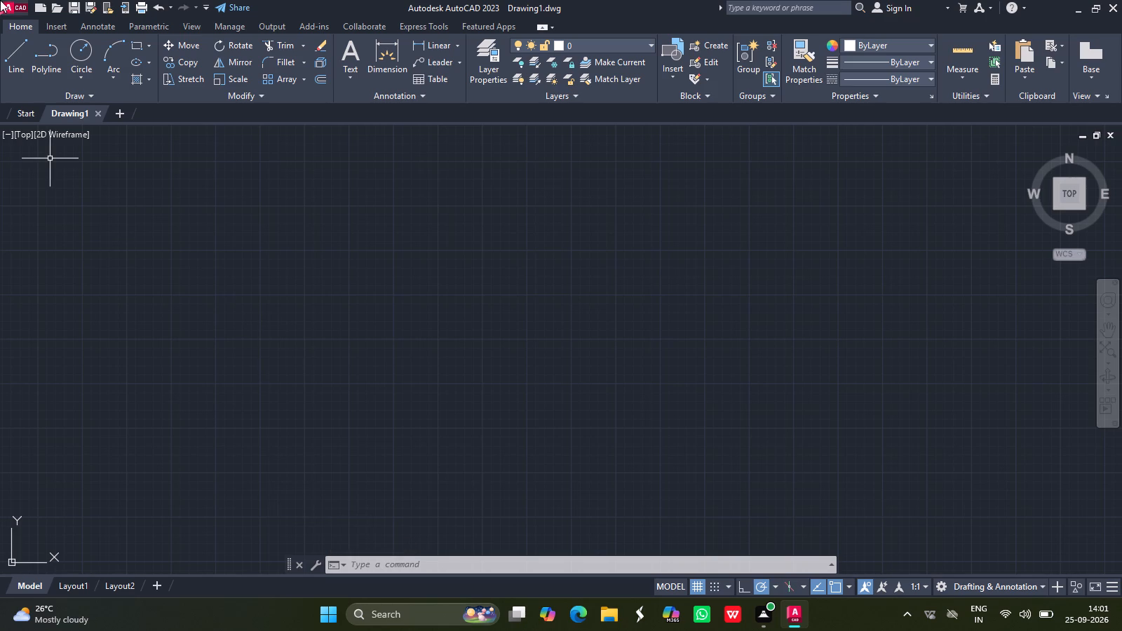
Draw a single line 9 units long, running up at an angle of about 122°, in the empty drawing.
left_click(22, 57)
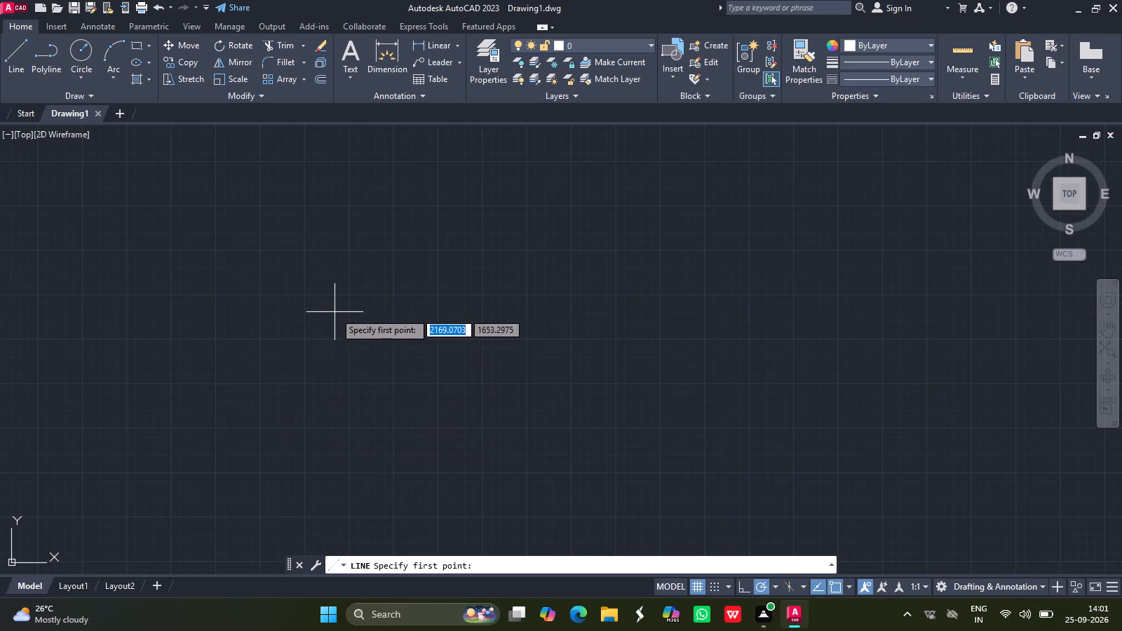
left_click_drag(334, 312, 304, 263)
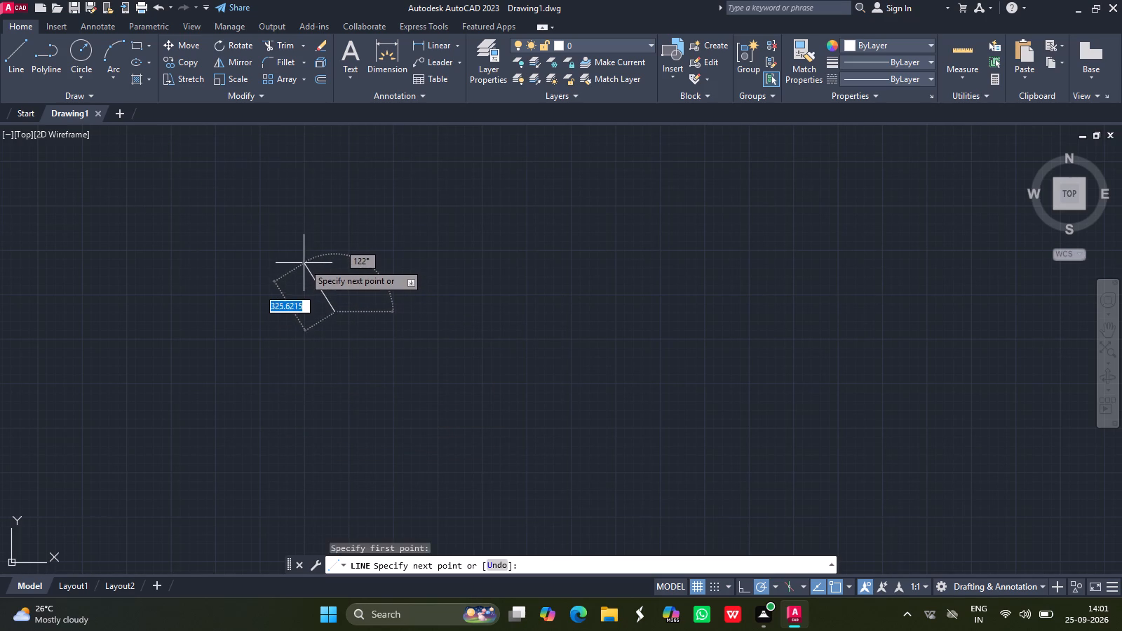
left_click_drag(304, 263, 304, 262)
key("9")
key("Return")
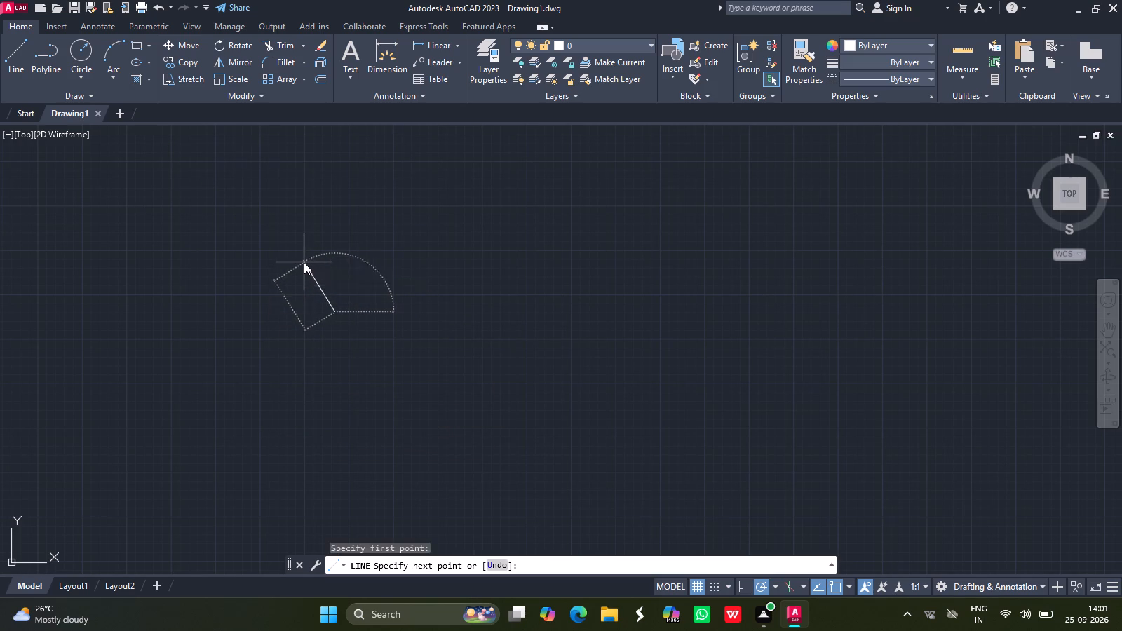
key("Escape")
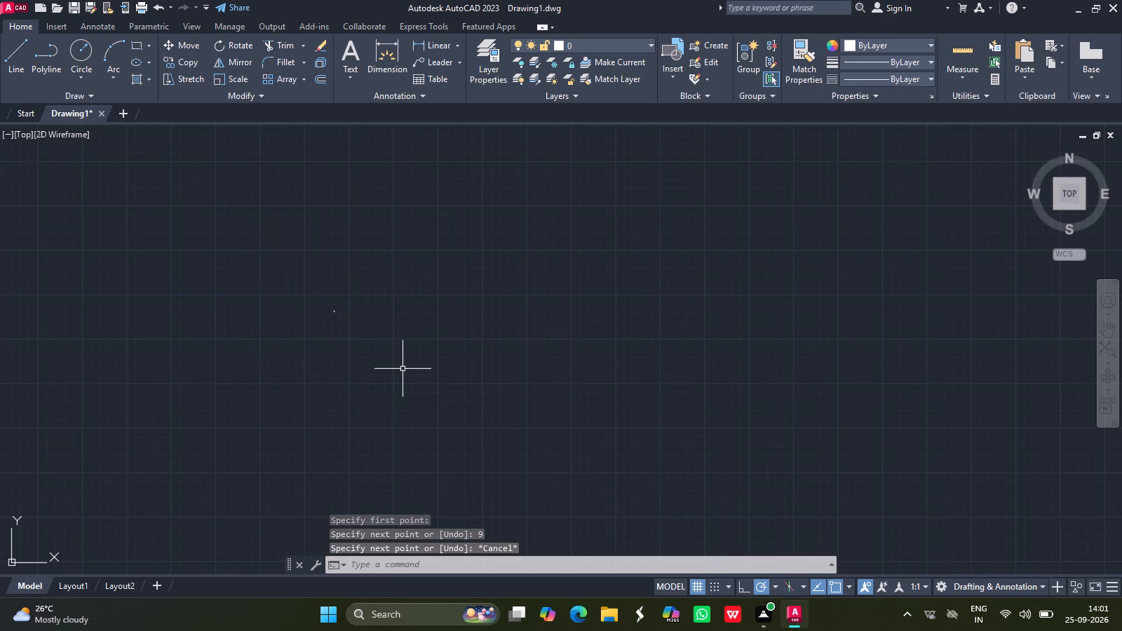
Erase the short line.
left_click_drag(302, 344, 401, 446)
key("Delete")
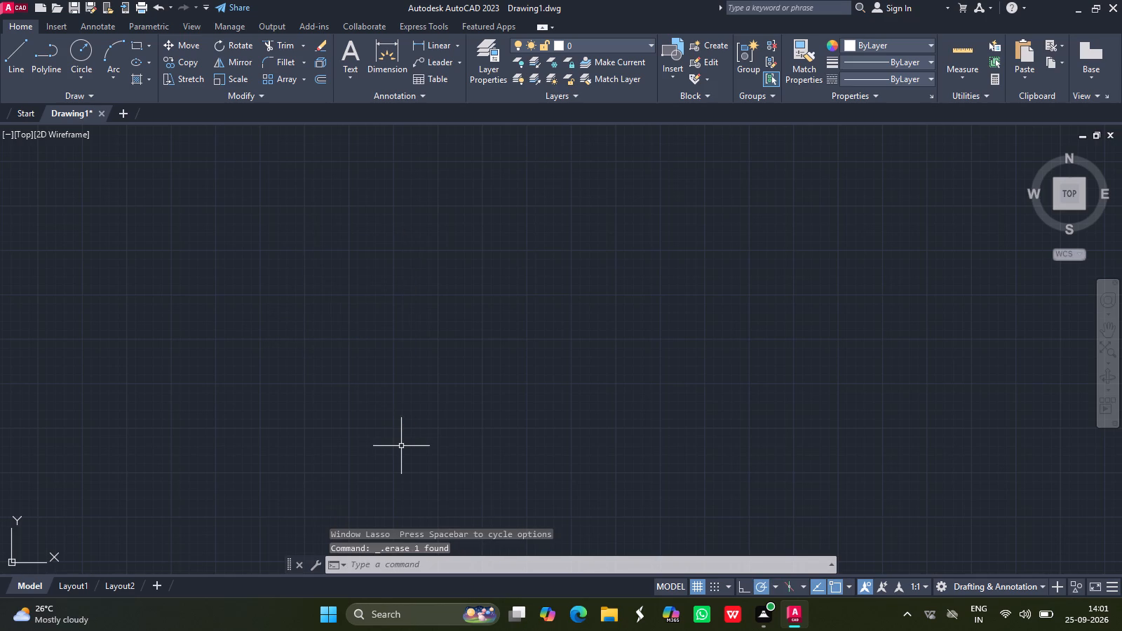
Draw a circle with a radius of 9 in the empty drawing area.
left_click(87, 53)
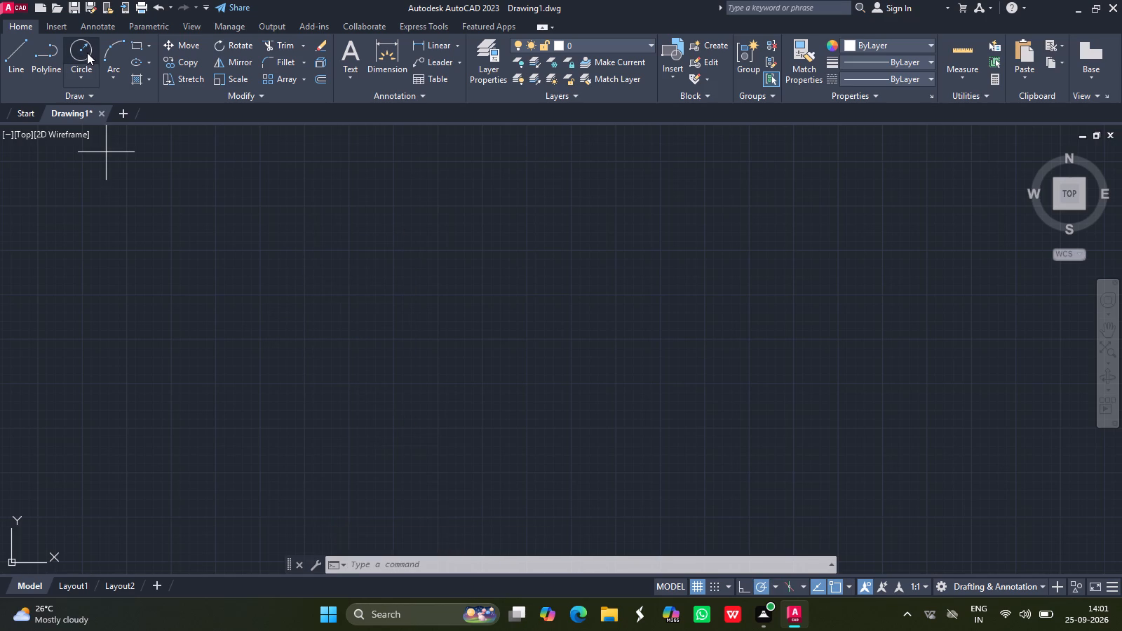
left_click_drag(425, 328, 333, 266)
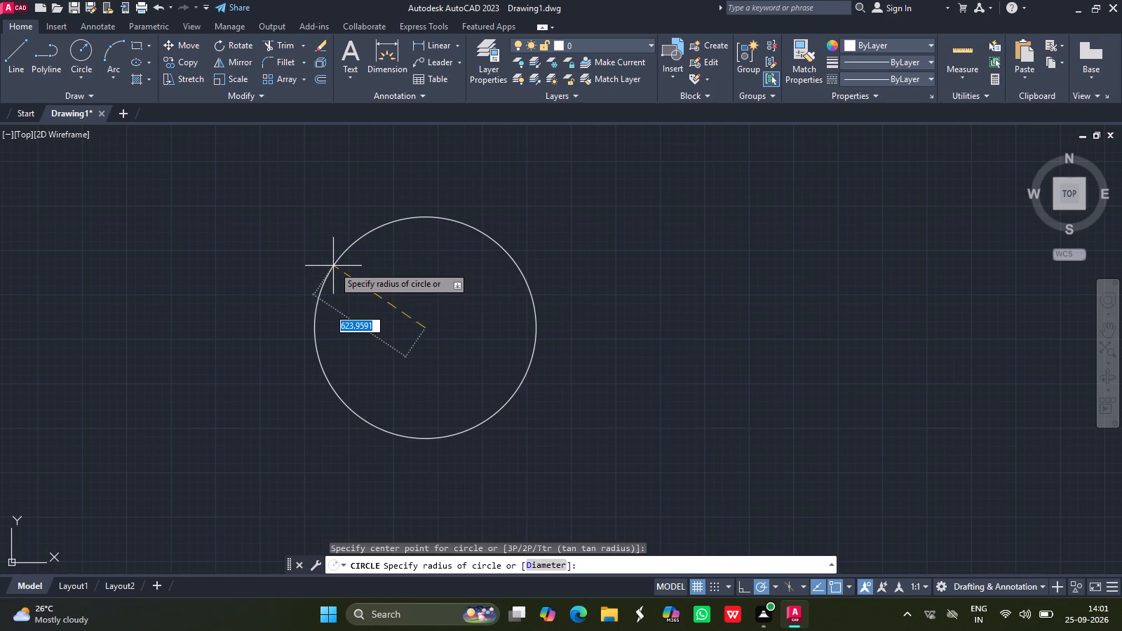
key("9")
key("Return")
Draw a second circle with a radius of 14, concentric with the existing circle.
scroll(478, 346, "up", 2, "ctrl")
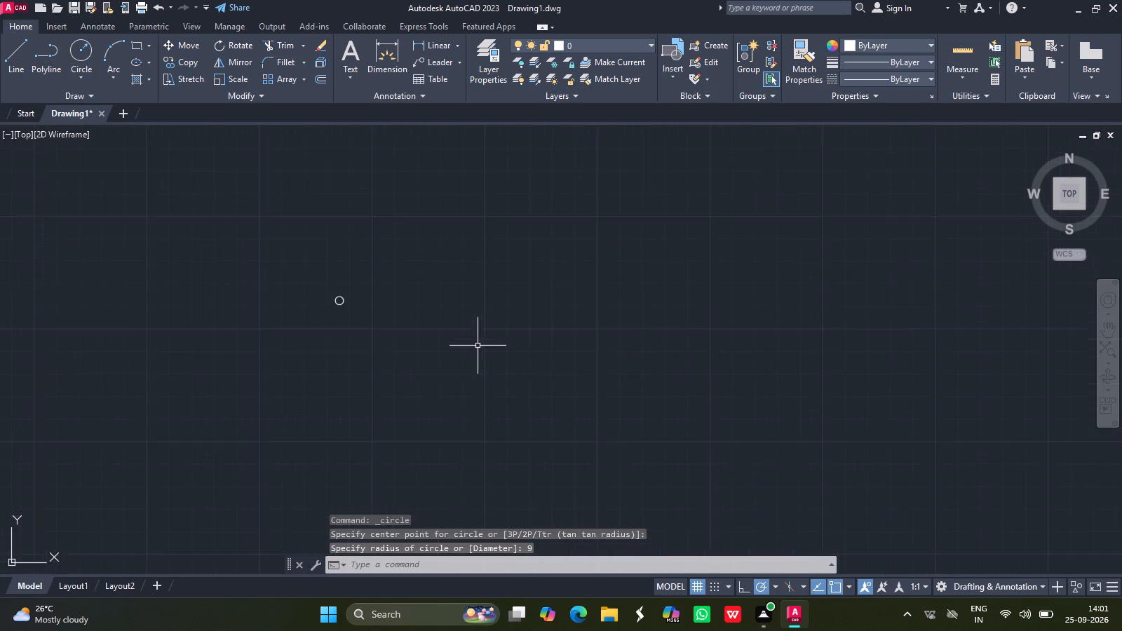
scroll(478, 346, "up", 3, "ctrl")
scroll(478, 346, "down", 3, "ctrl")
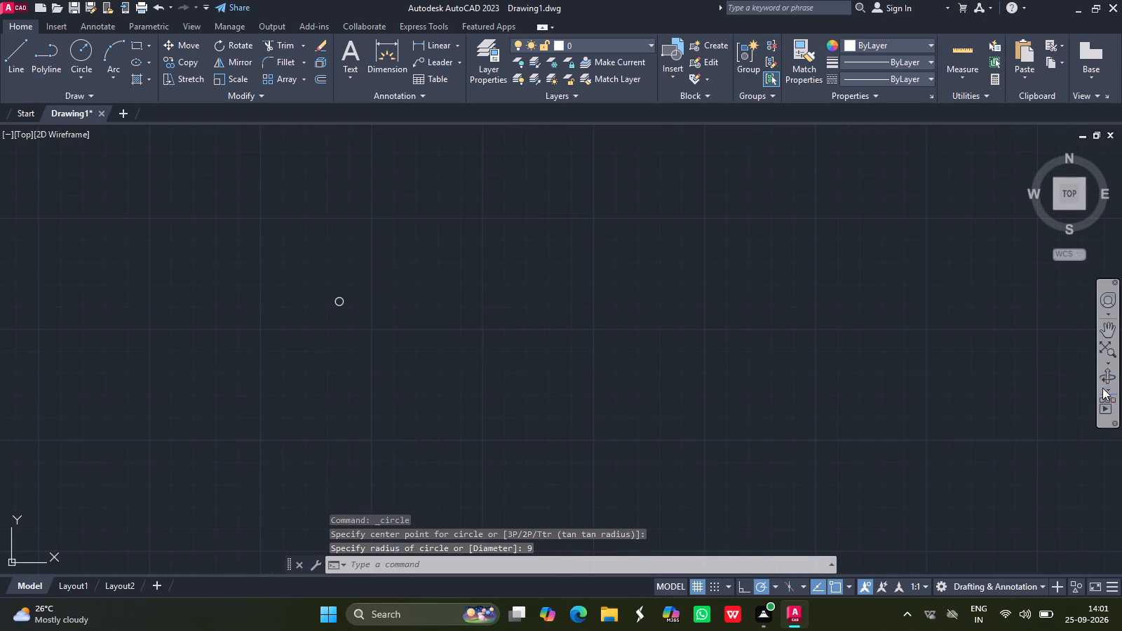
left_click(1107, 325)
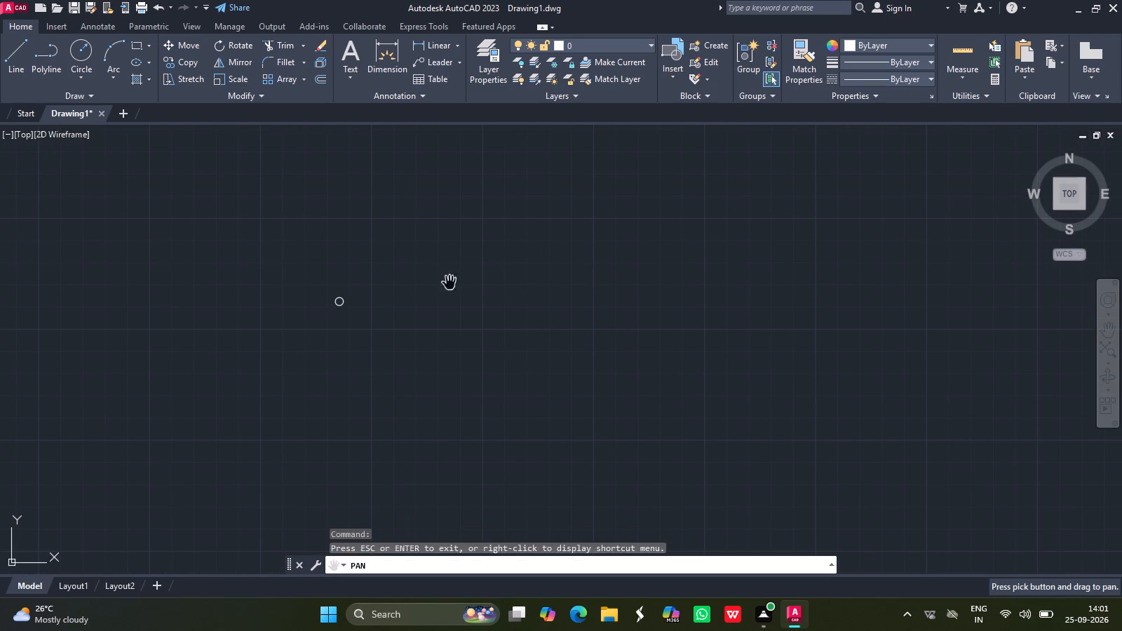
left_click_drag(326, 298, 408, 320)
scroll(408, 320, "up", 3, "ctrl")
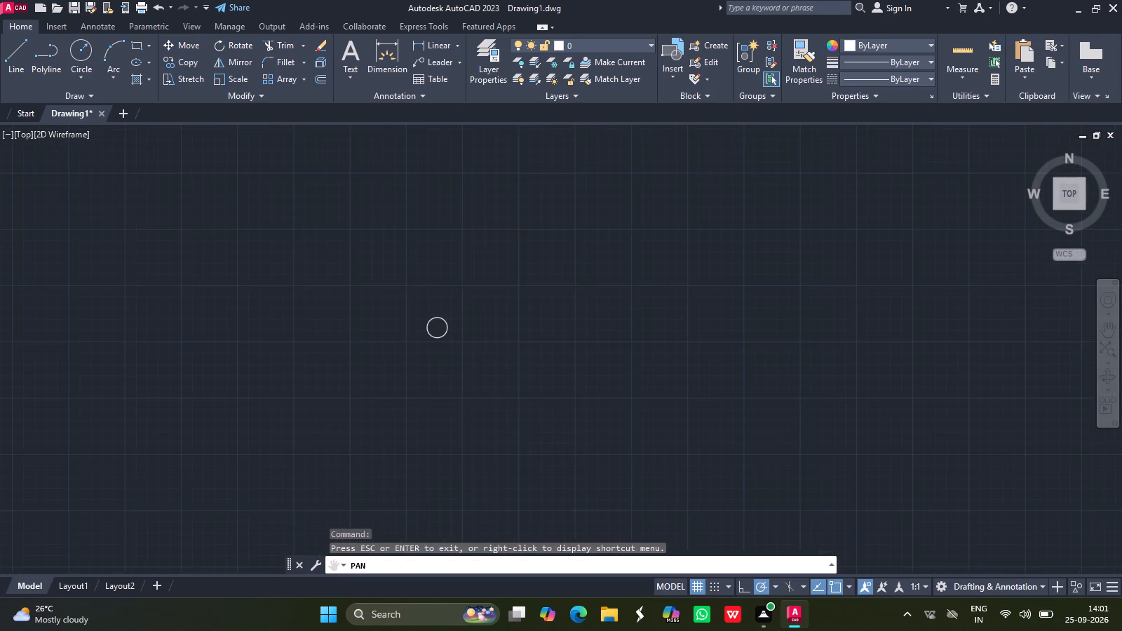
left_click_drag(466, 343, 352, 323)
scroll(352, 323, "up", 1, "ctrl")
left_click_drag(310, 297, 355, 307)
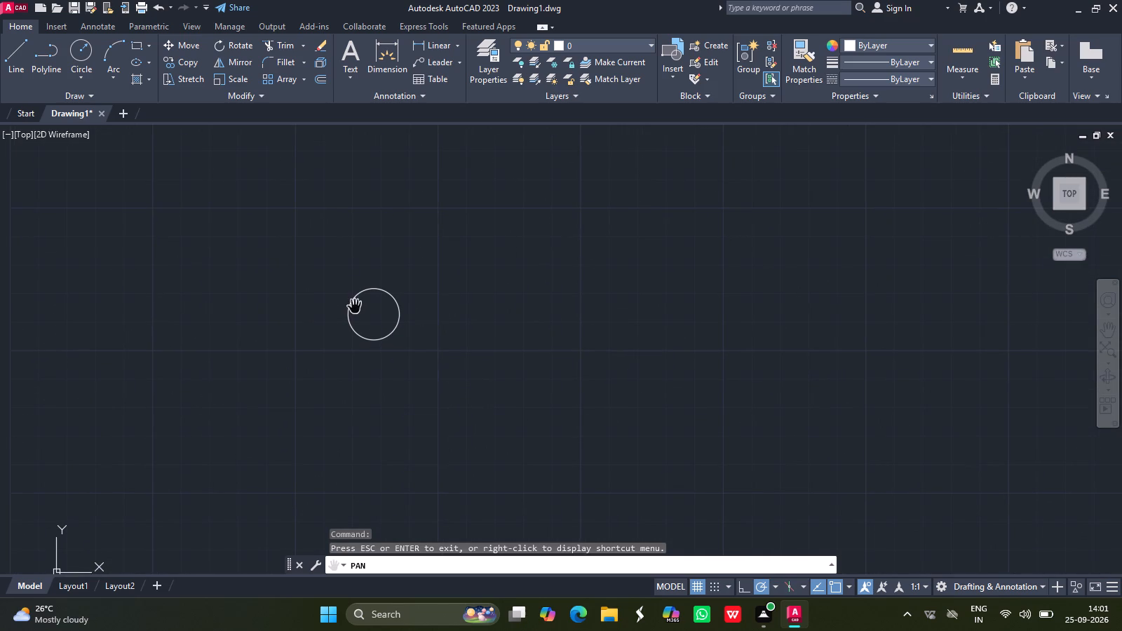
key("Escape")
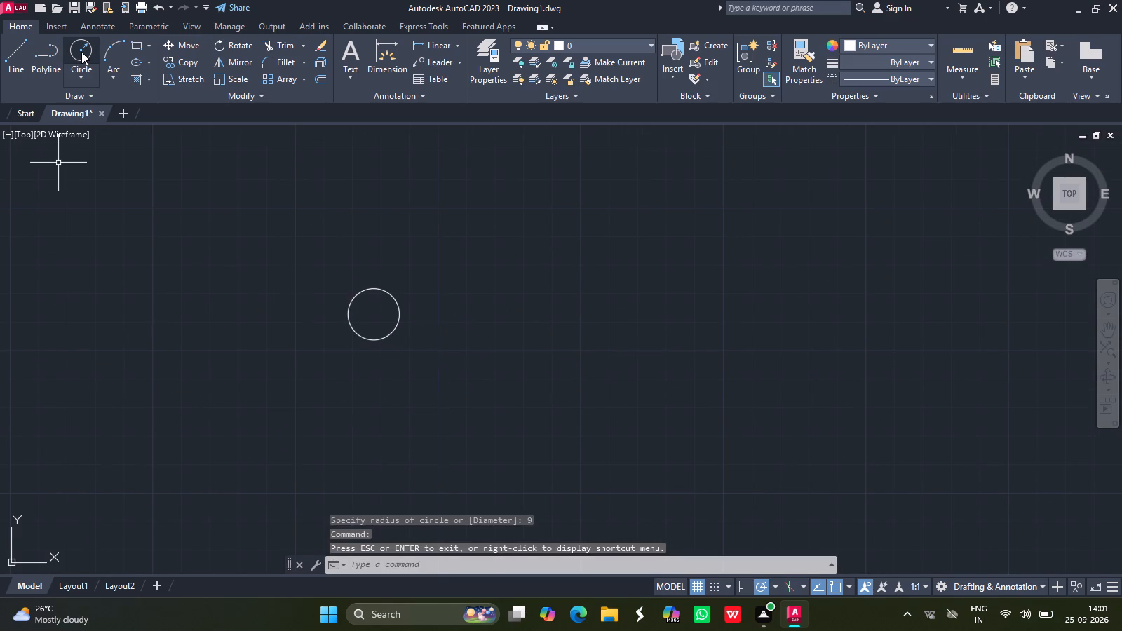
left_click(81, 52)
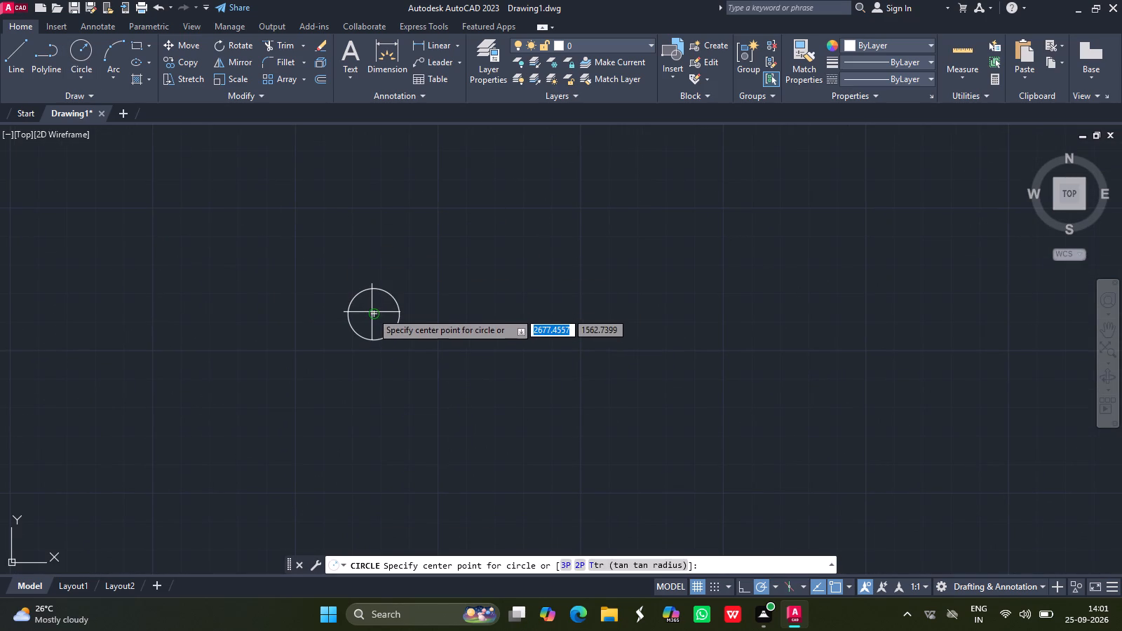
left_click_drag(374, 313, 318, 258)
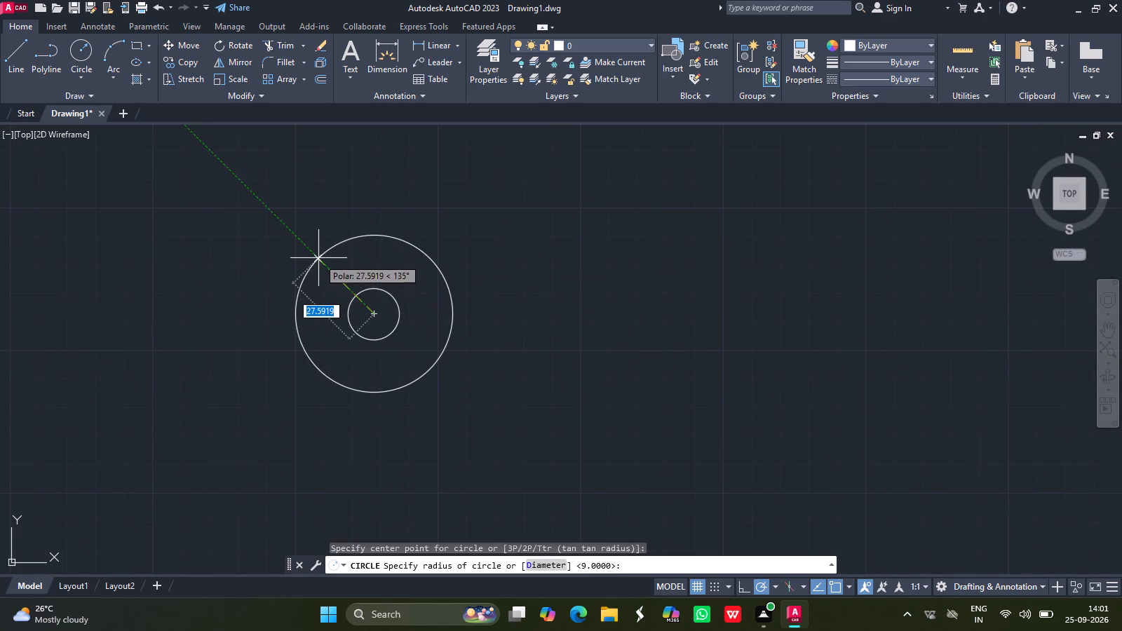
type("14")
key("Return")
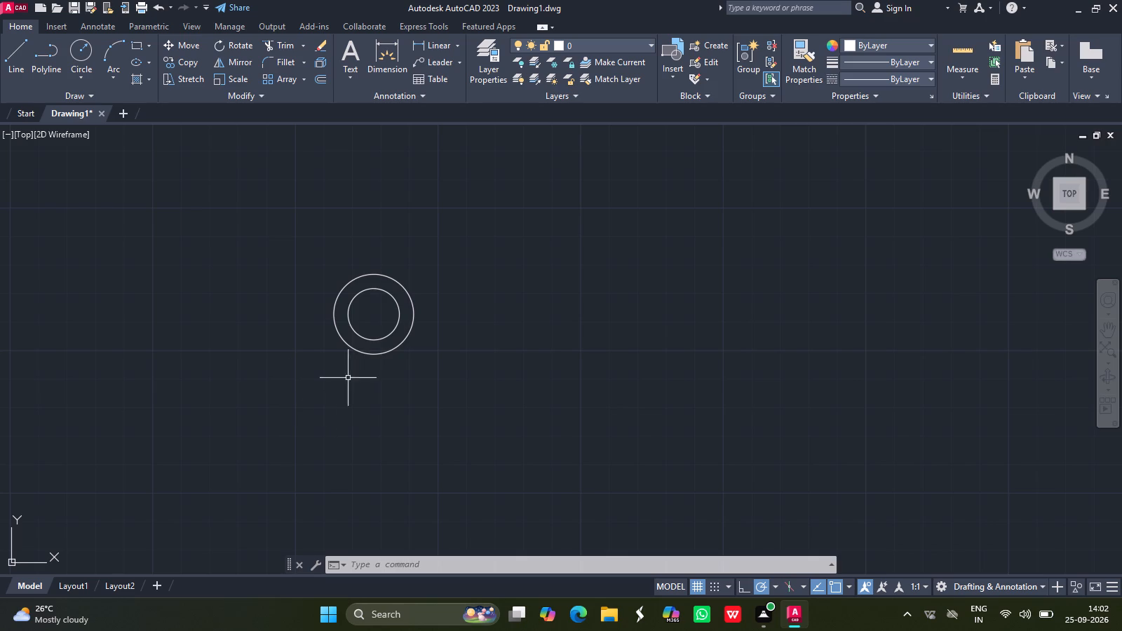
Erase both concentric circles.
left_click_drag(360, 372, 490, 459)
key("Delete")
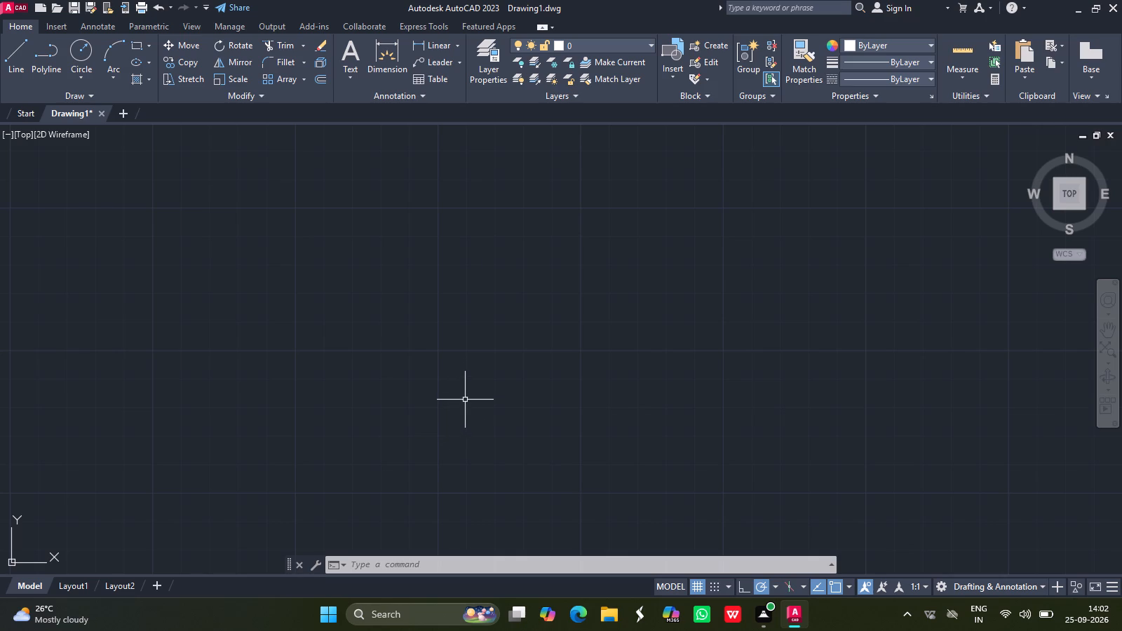
Draw a six-sided polygon inscribed in a circle of radius 13, with its top and bottom sides horizontal.
left_click(150, 44)
left_click(157, 97)
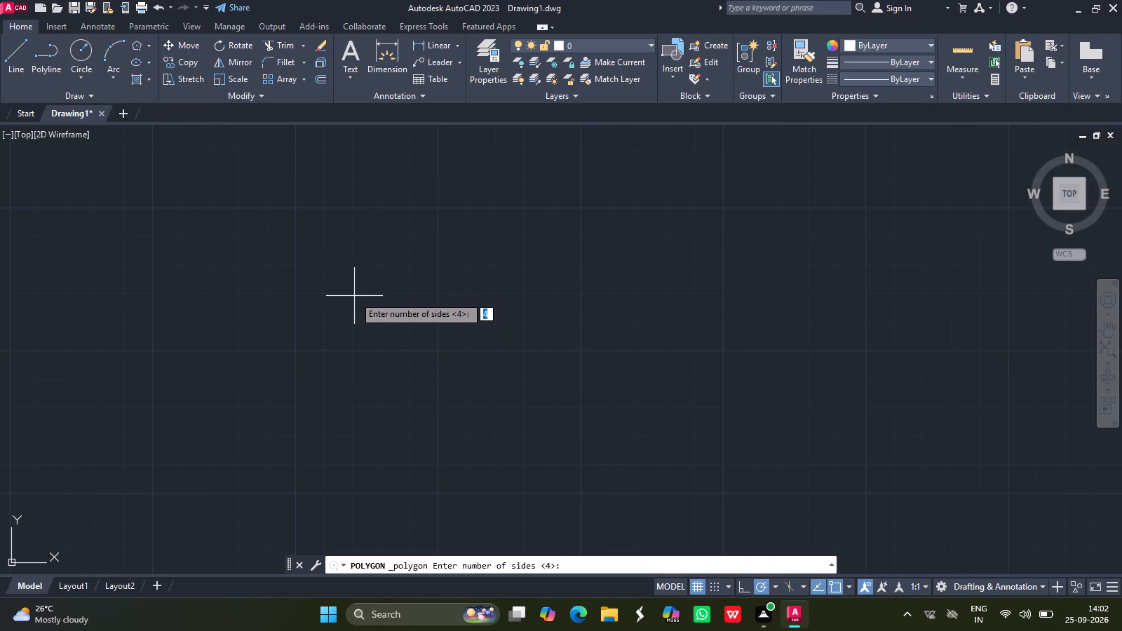
key("BackSpace")
key("6")
key("Return")
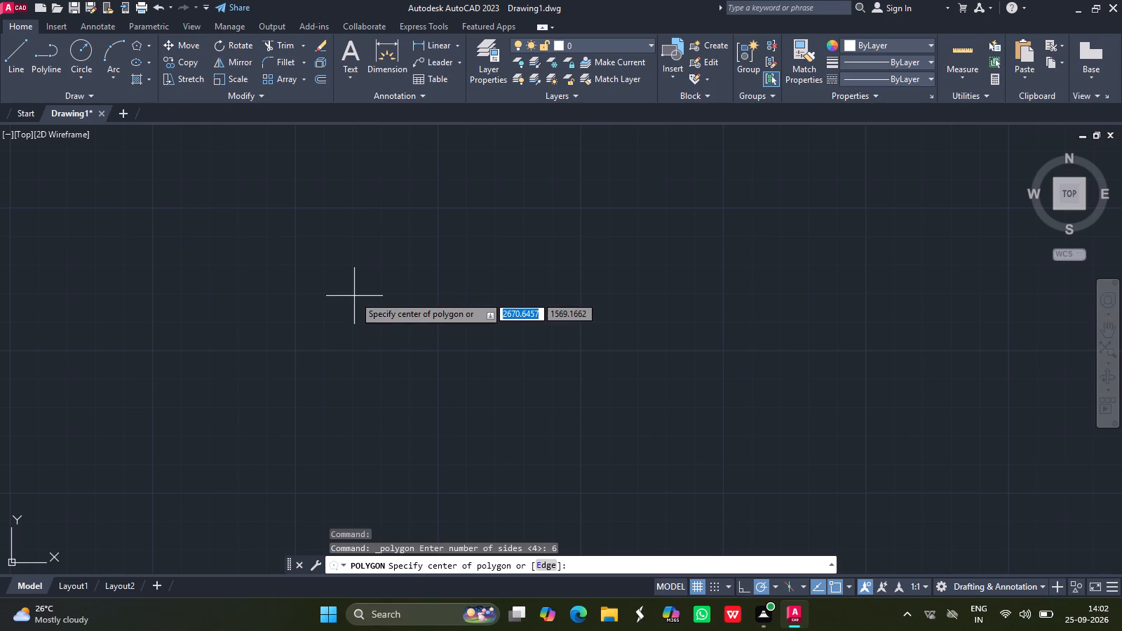
left_click(436, 351)
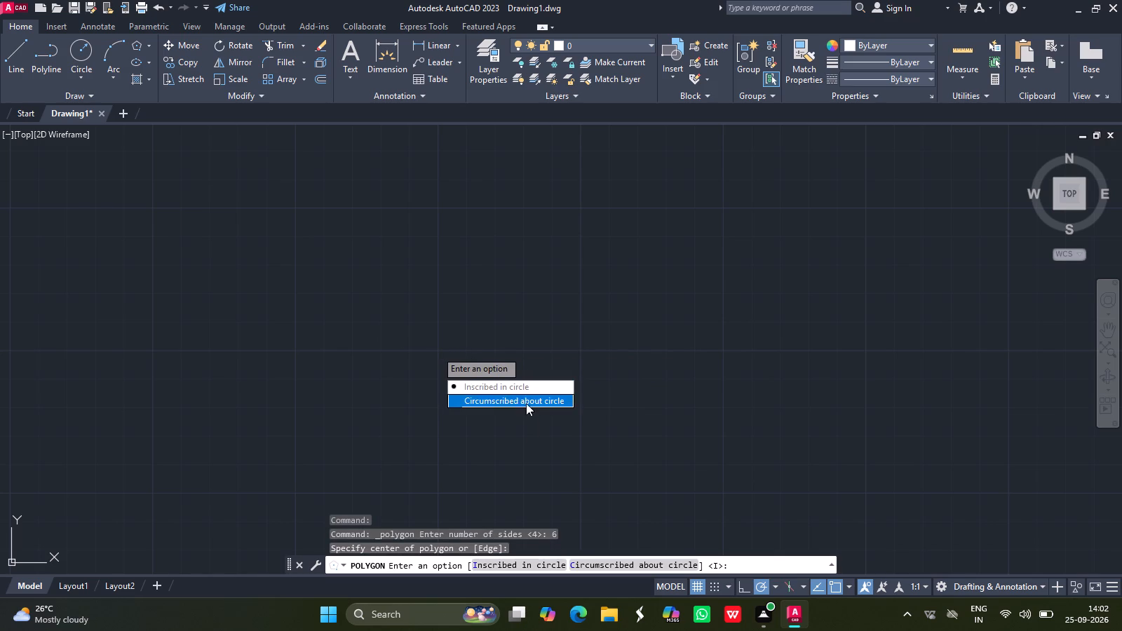
left_click_drag(508, 386, 436, 351)
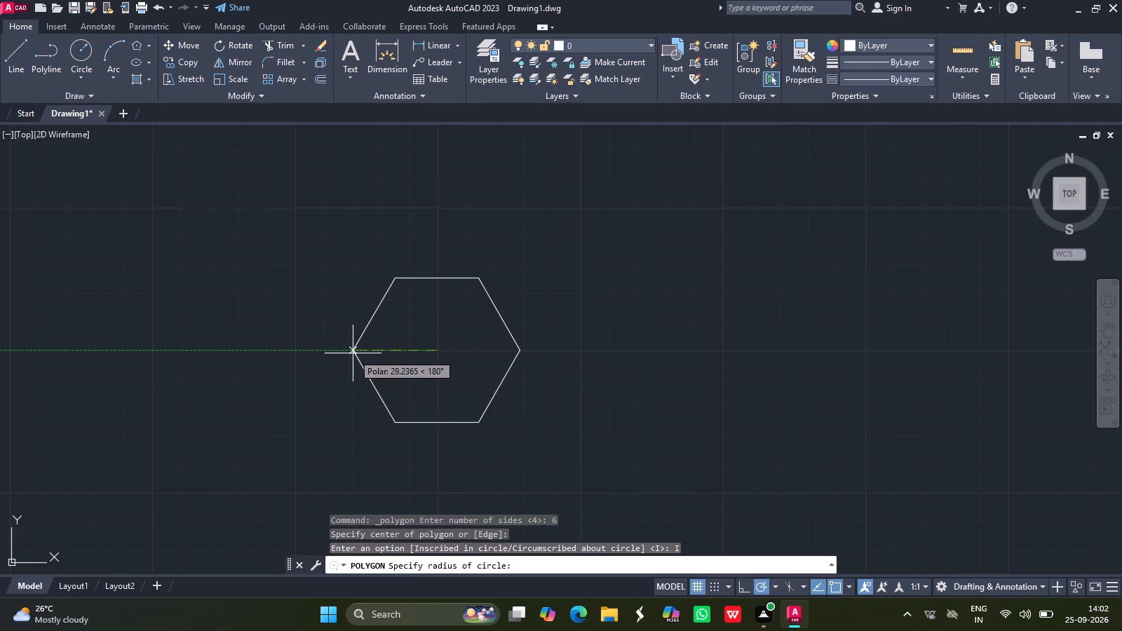
type("13")
key("Return")
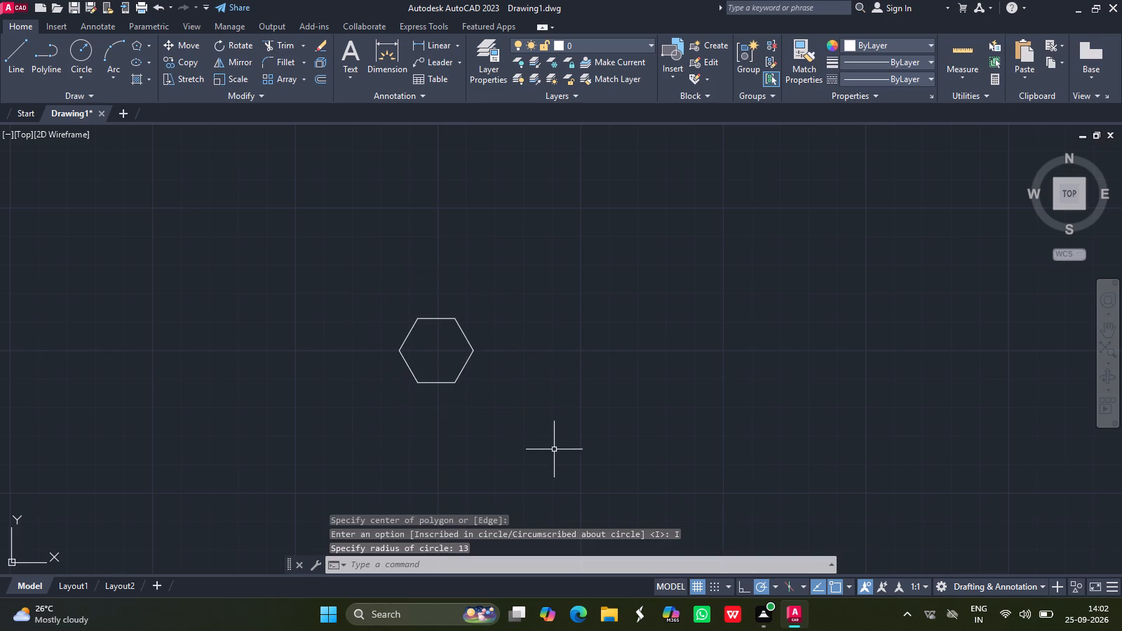
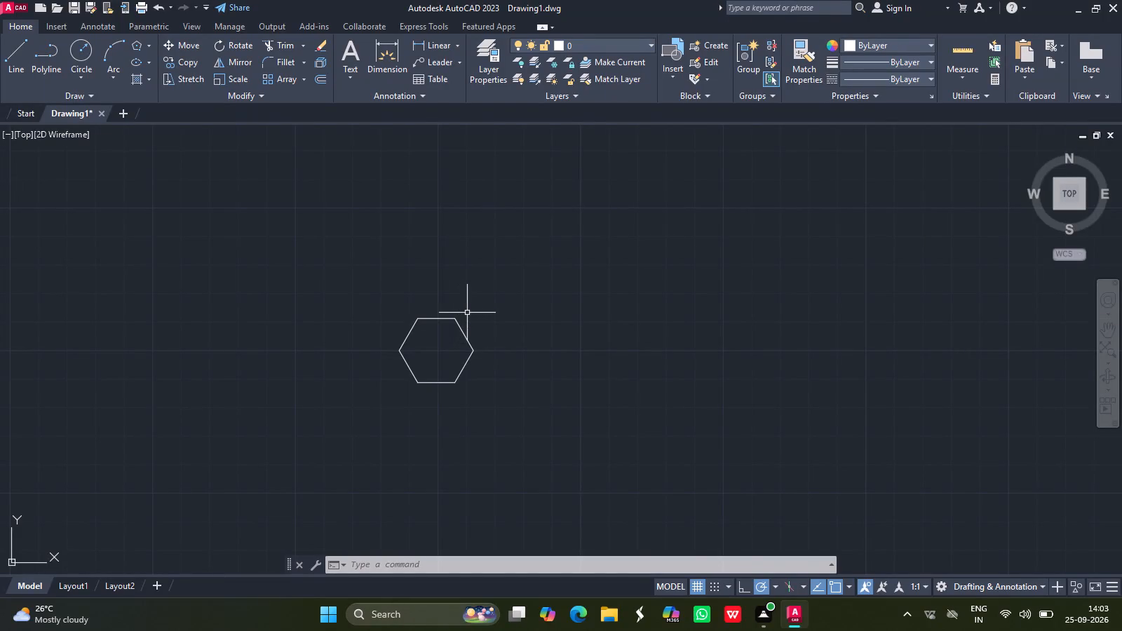
Draw a circle with a radius of 20 centred on the hexagon.
left_click(79, 49)
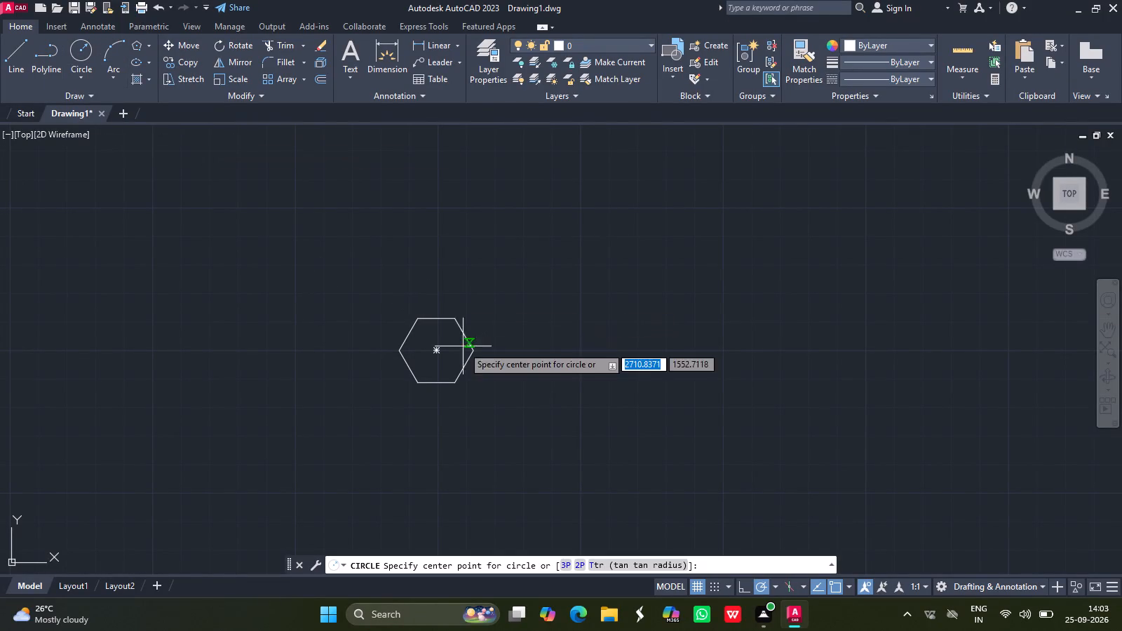
left_click_drag(439, 353, 381, 273)
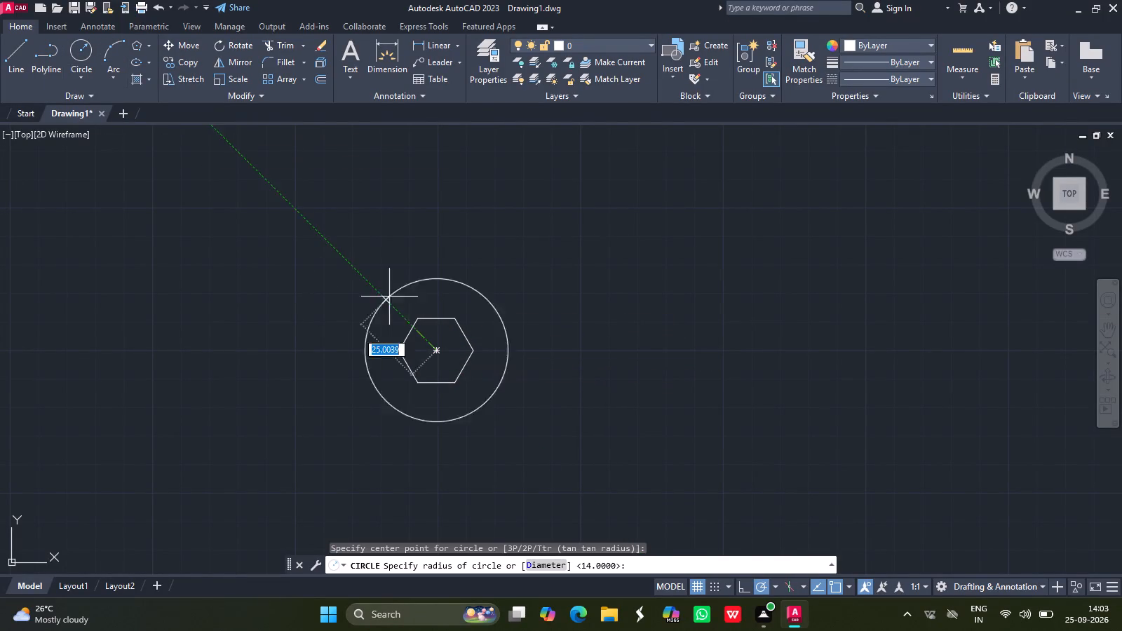
left_click_drag(381, 273, 379, 270)
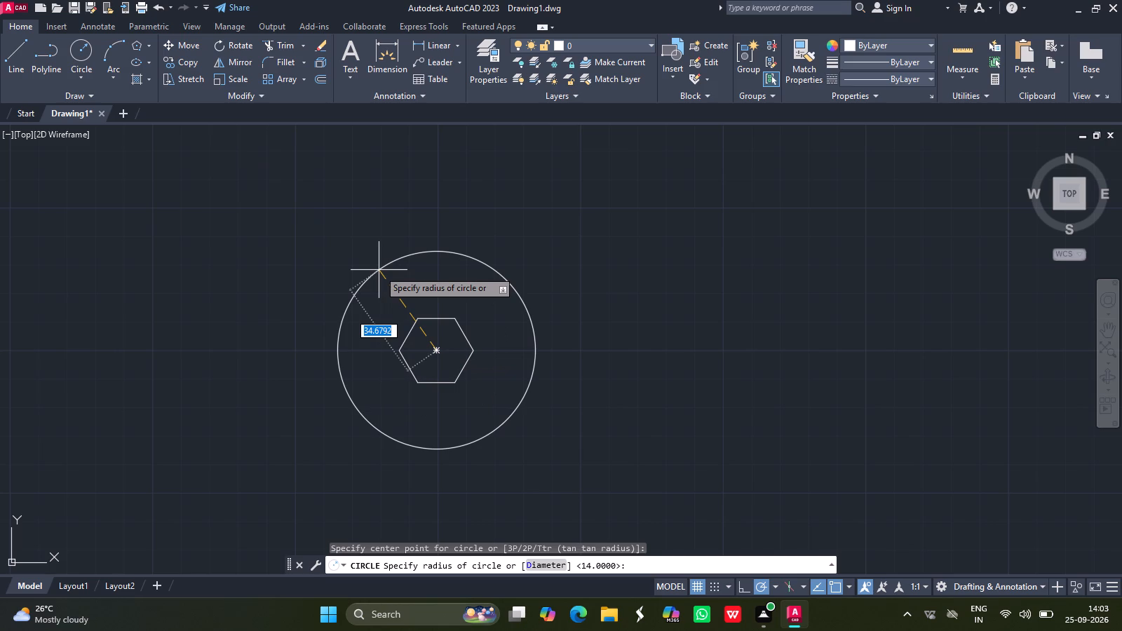
type("20")
key("Return")
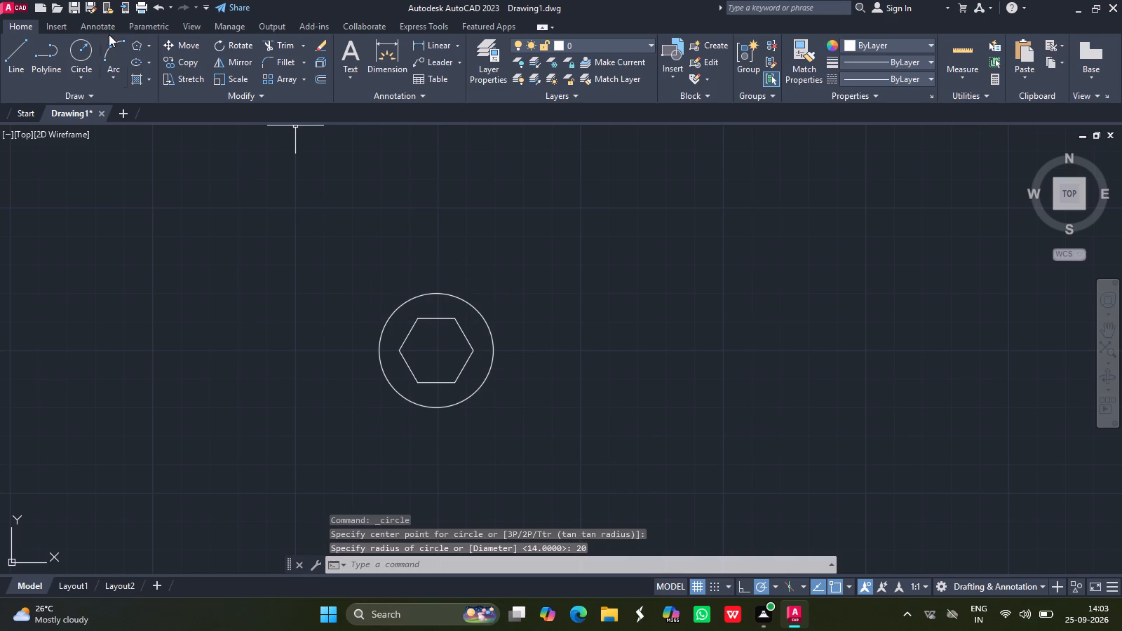
Draw a circle with a radius of 23, concentric with the radius 20 circle.
left_click(88, 49)
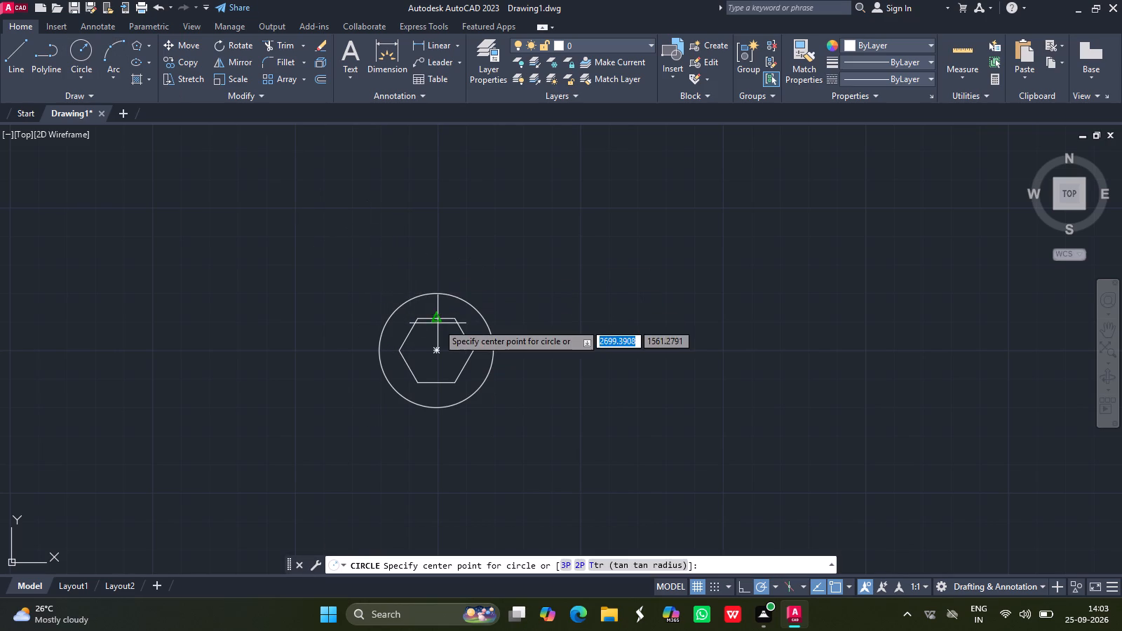
left_click_drag(437, 348, 346, 292)
type("23")
key("Return")
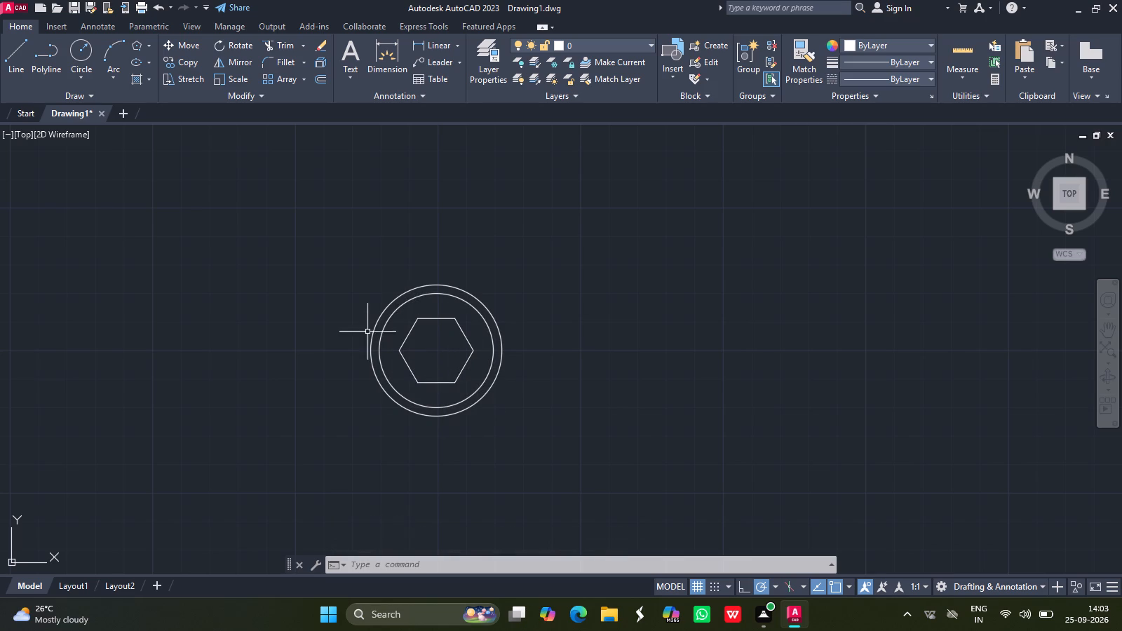
Draw connected lines from the hexagon's centre, 14 units vertically upward and 57 units horizontally to the right.
left_click(21, 51)
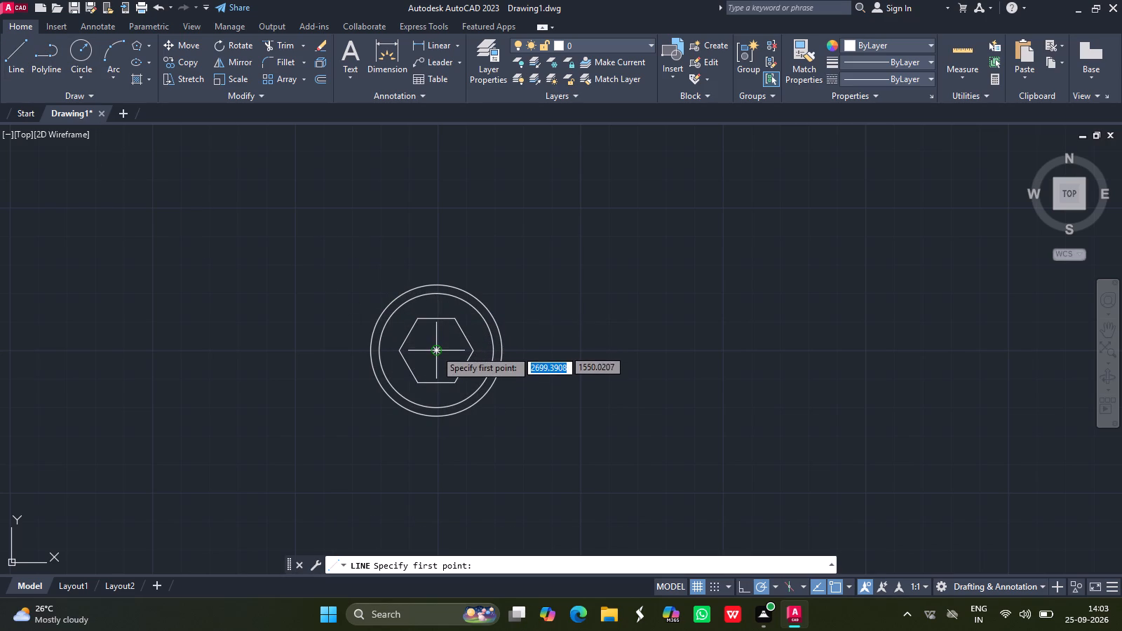
left_click_drag(435, 351, 433, 207)
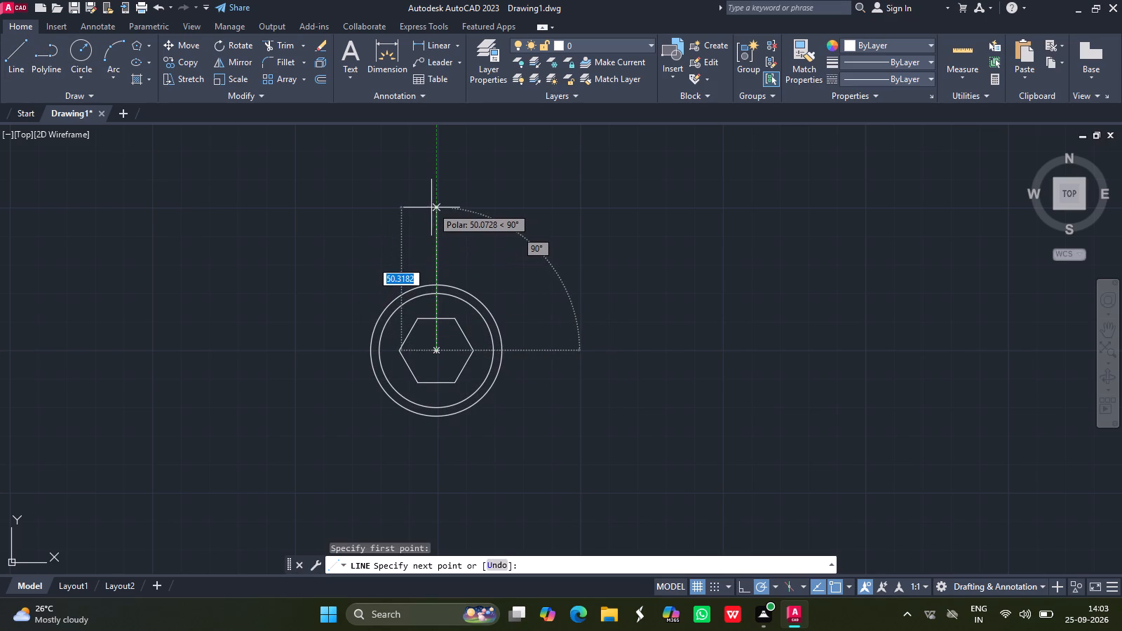
left_click_drag(433, 207, 434, 207)
type("14")
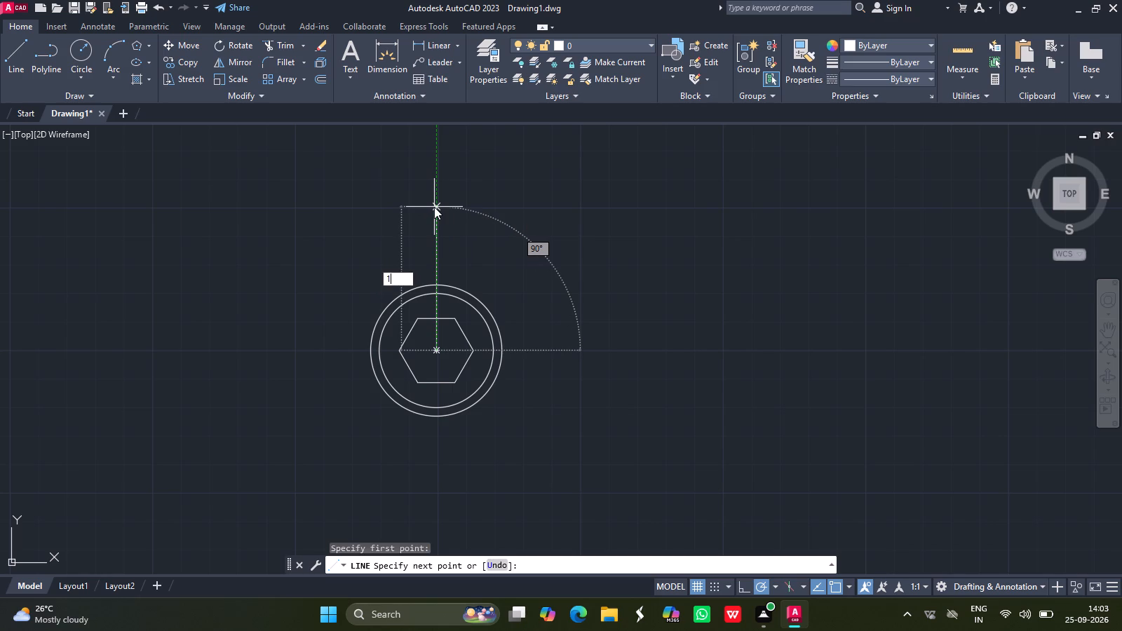
key("Return")
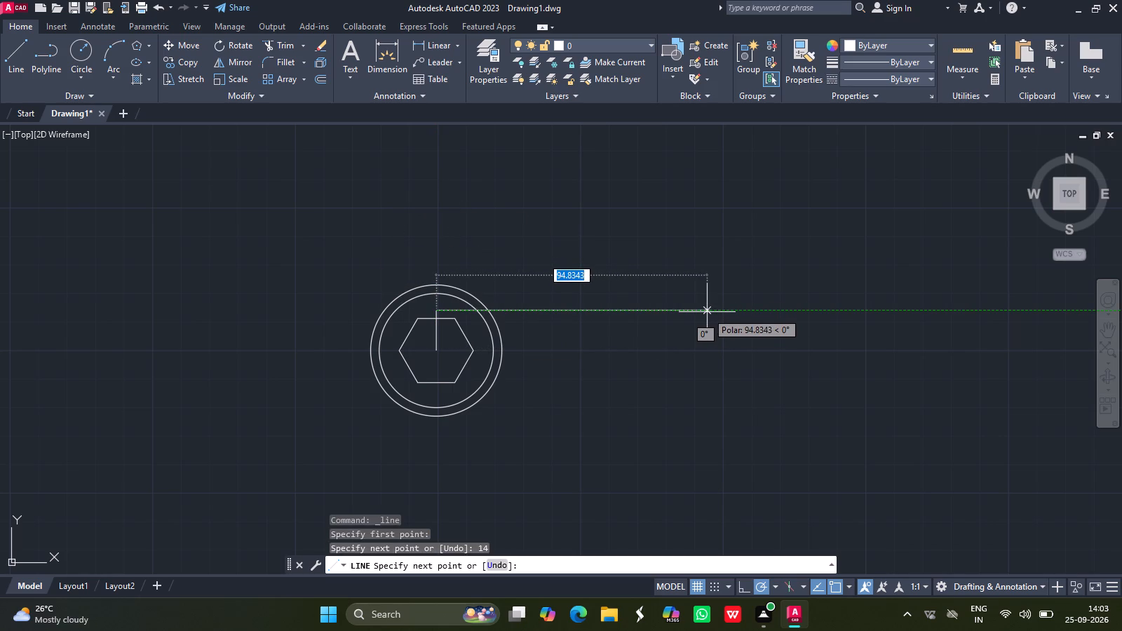
type("57")
key("Return")
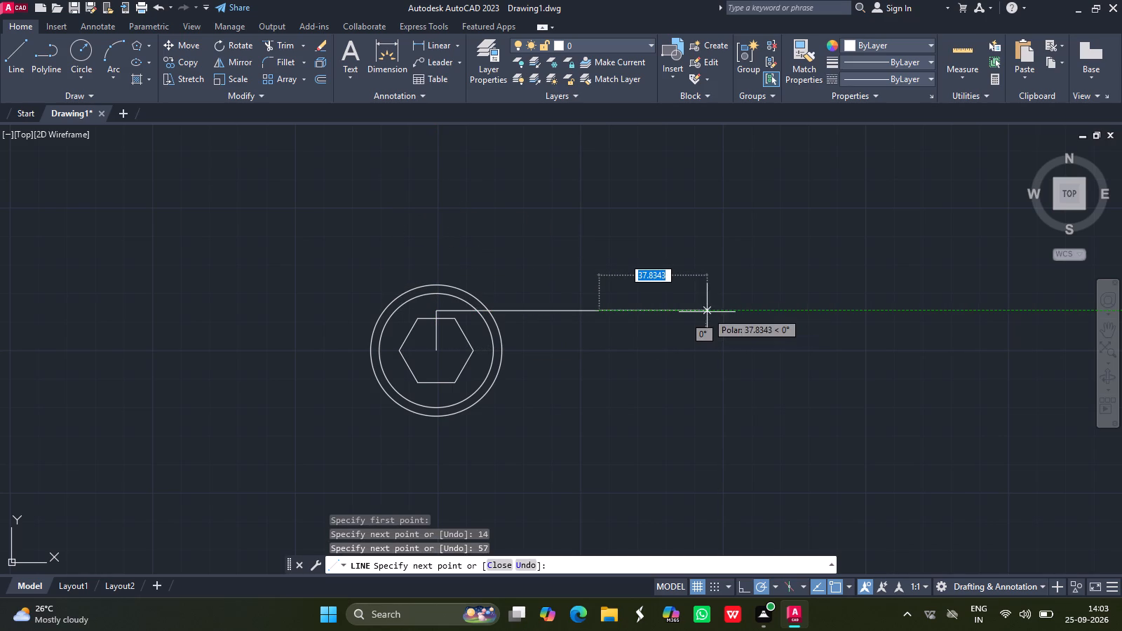
key("Return")
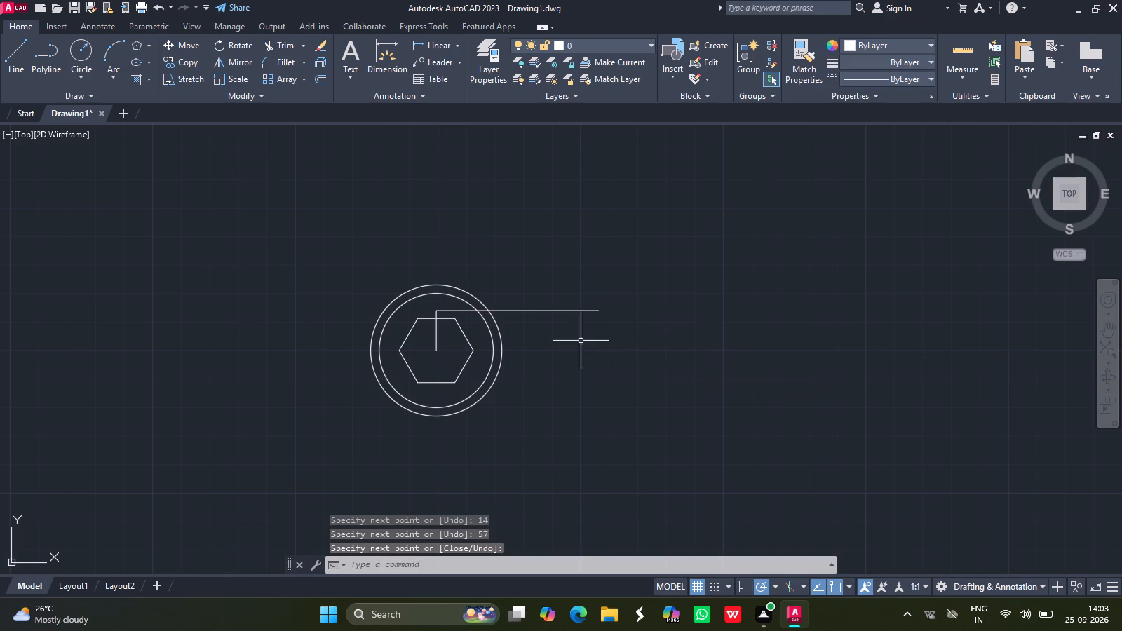
Draw a circle with a radius of 9 centred on the free end of the 57-unit line.
left_click(84, 46)
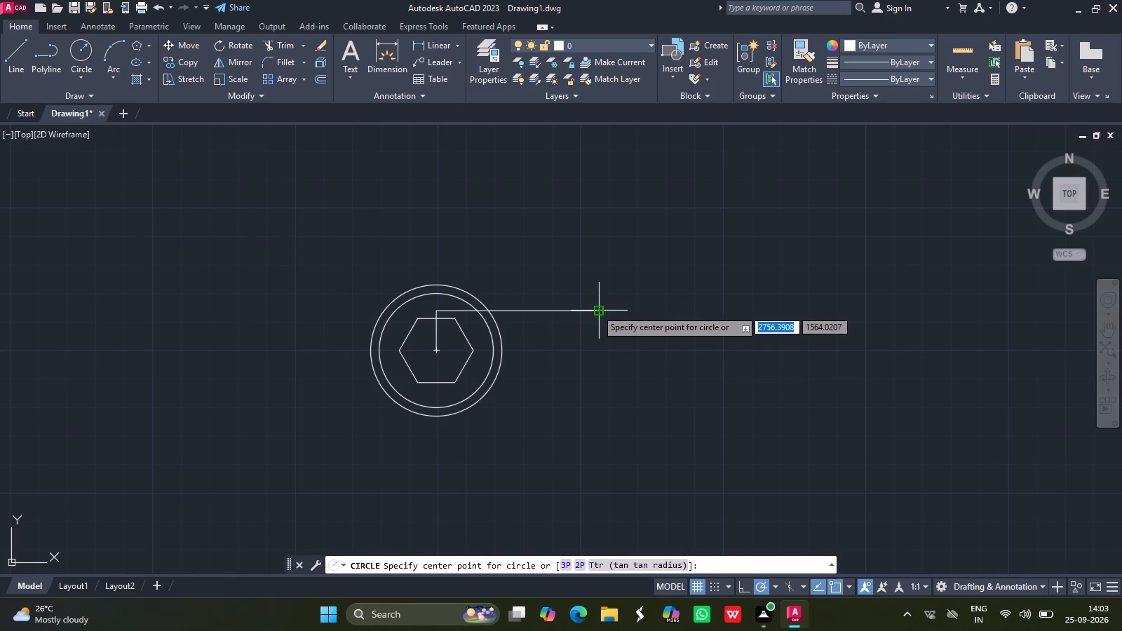
left_click_drag(597, 309, 570, 283)
key("9")
key("Return")
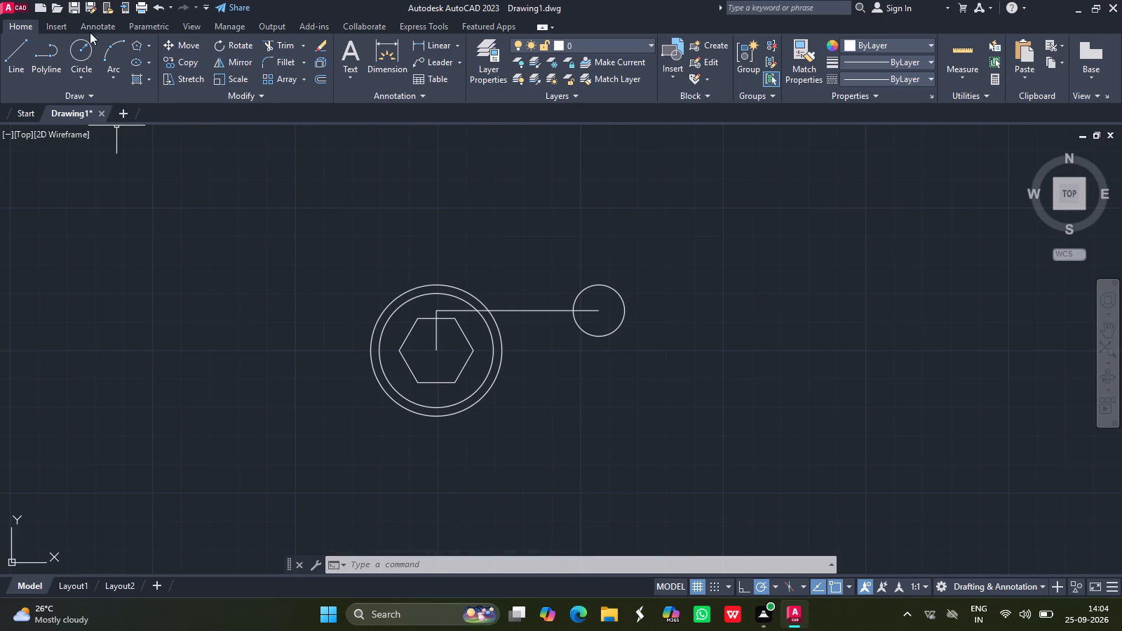
Draw a circle with a radius of 14, concentric with the radius 9 circle.
left_click(69, 45)
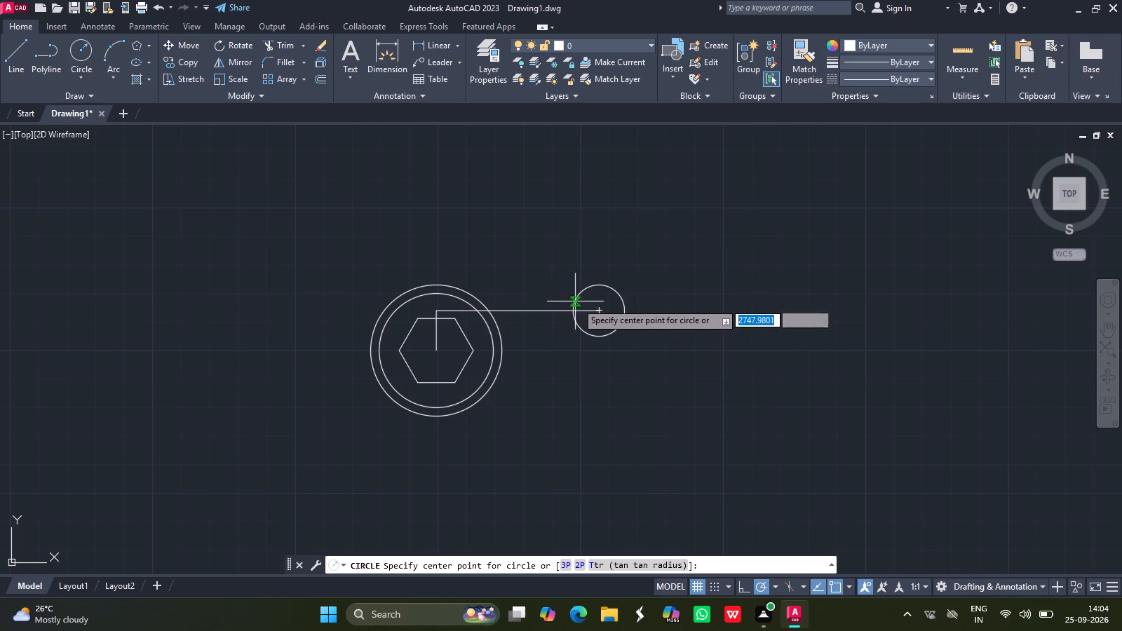
left_click_drag(599, 309, 543, 280)
type("14")
key("Return")
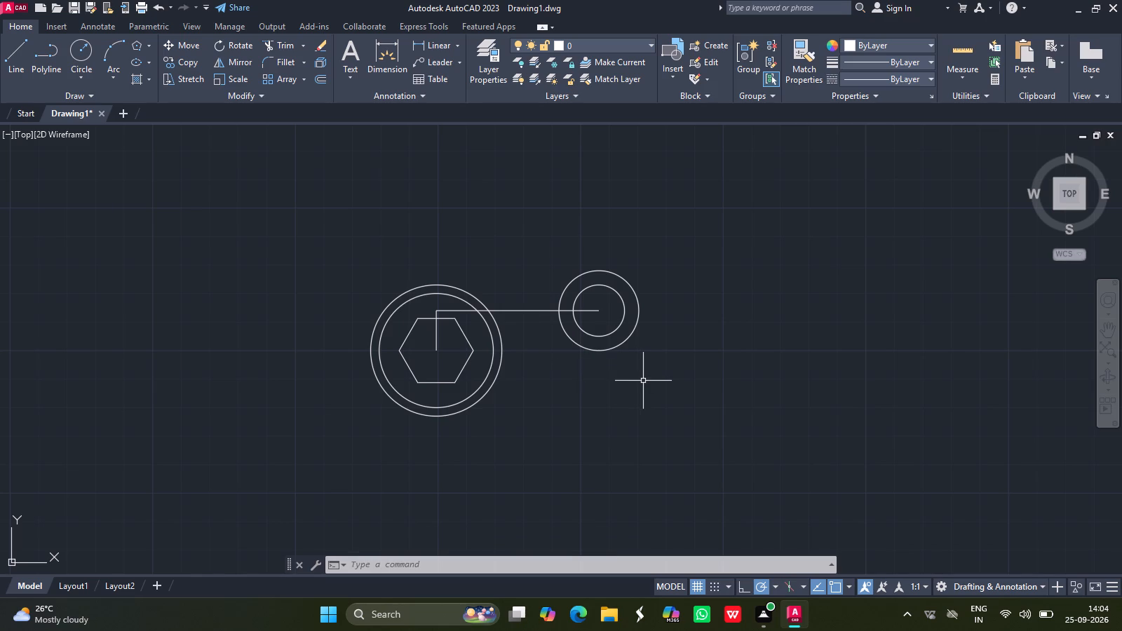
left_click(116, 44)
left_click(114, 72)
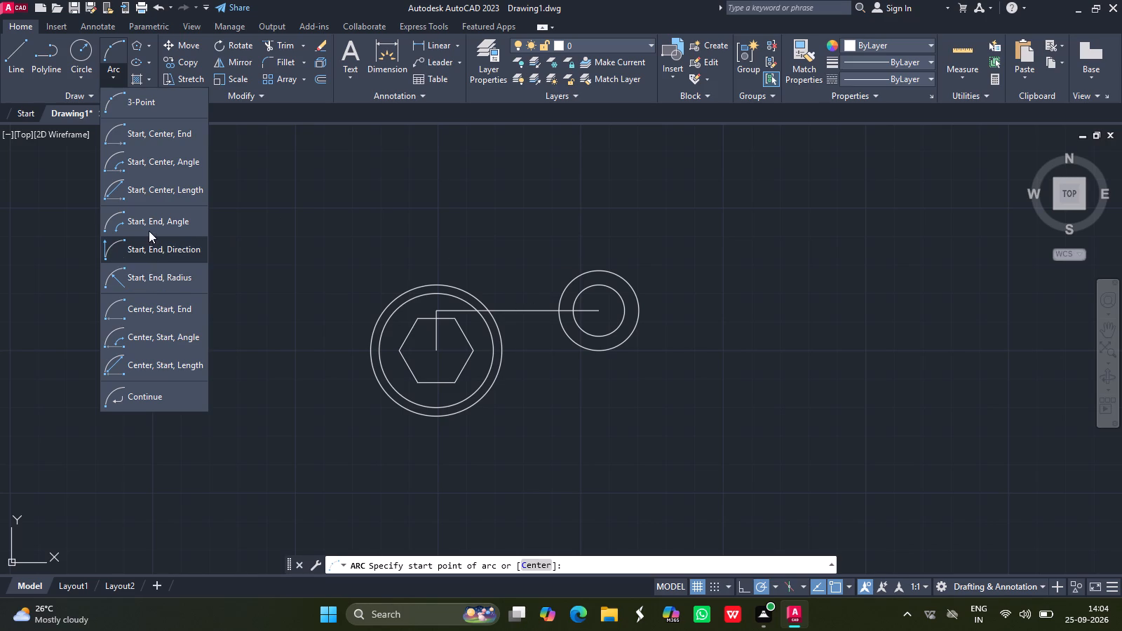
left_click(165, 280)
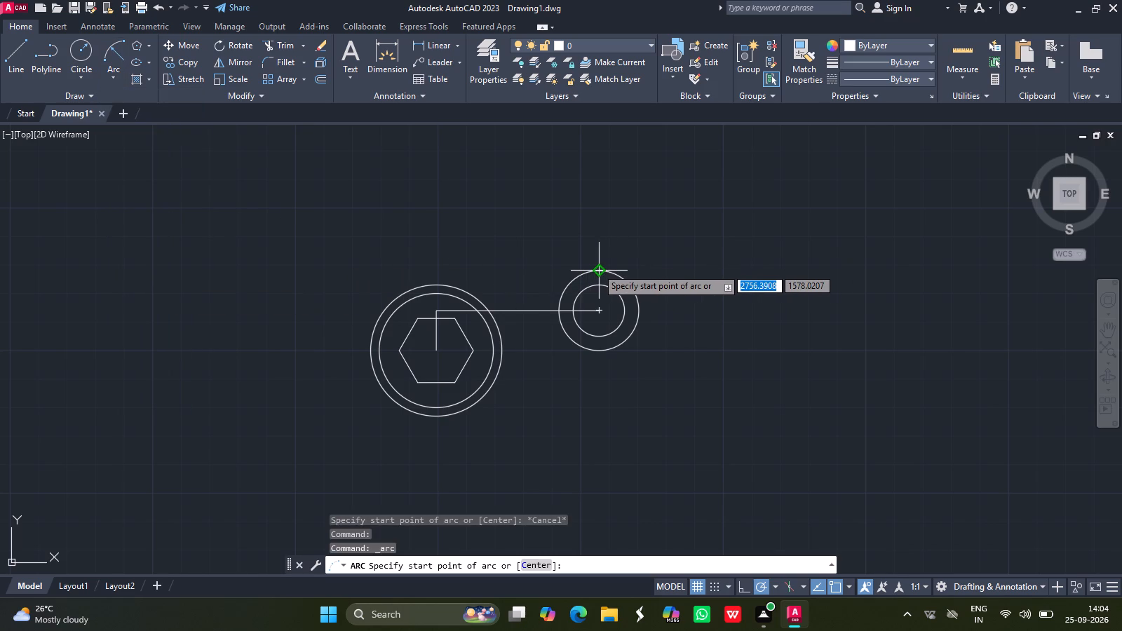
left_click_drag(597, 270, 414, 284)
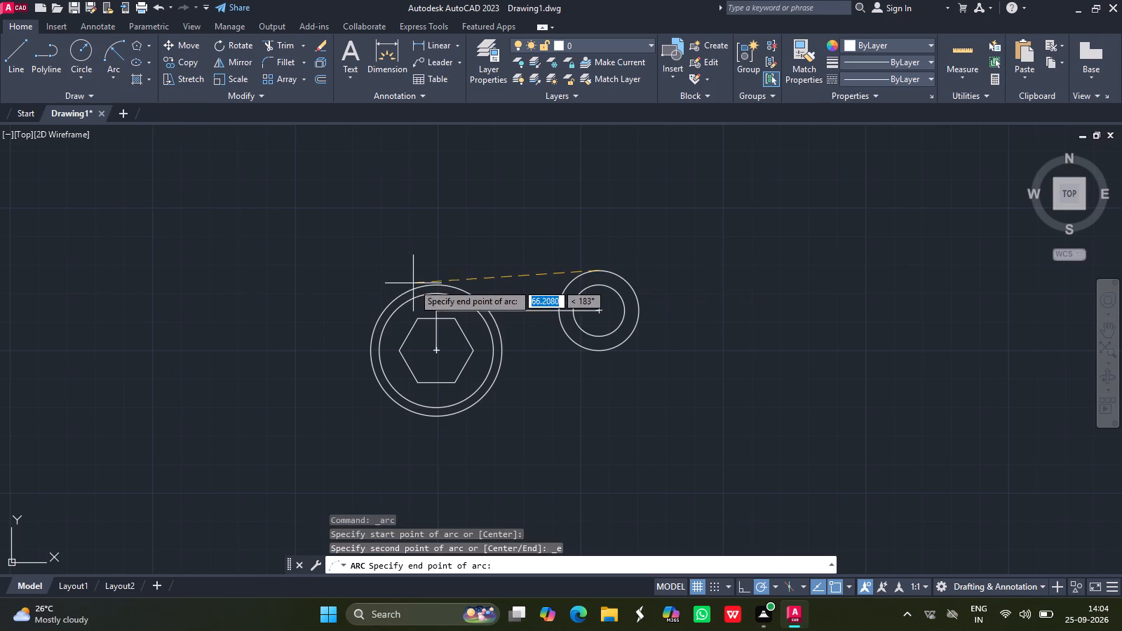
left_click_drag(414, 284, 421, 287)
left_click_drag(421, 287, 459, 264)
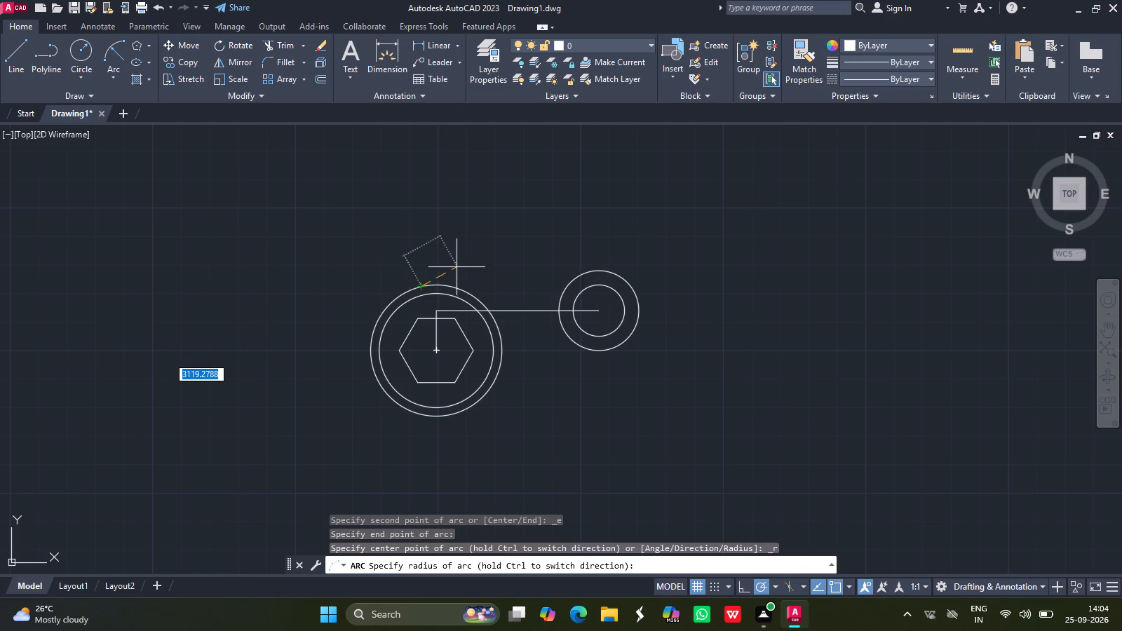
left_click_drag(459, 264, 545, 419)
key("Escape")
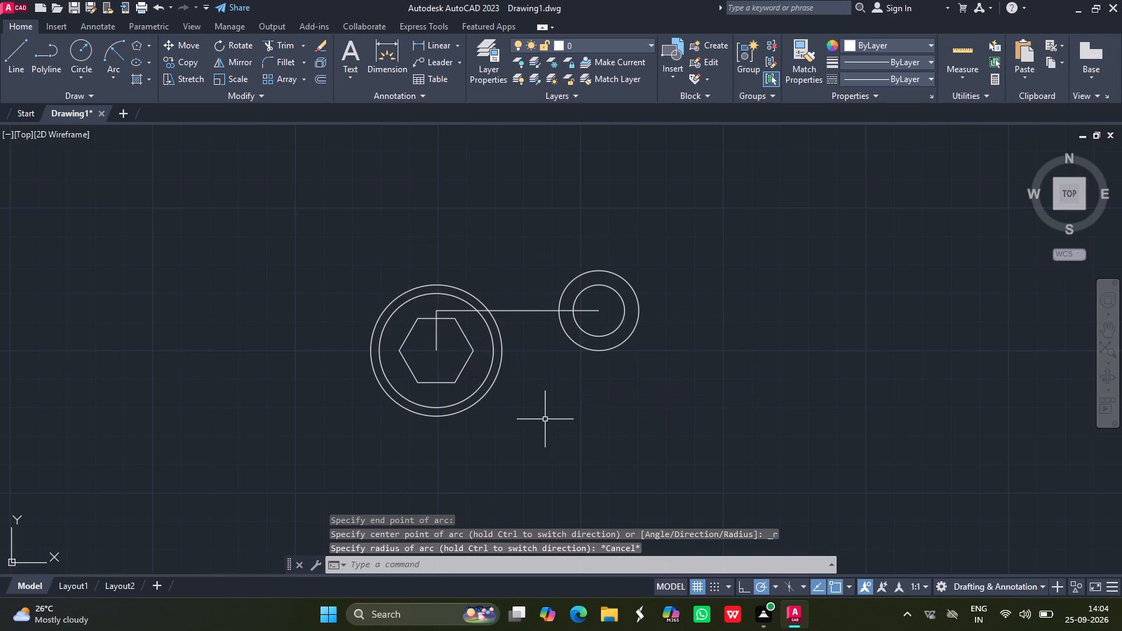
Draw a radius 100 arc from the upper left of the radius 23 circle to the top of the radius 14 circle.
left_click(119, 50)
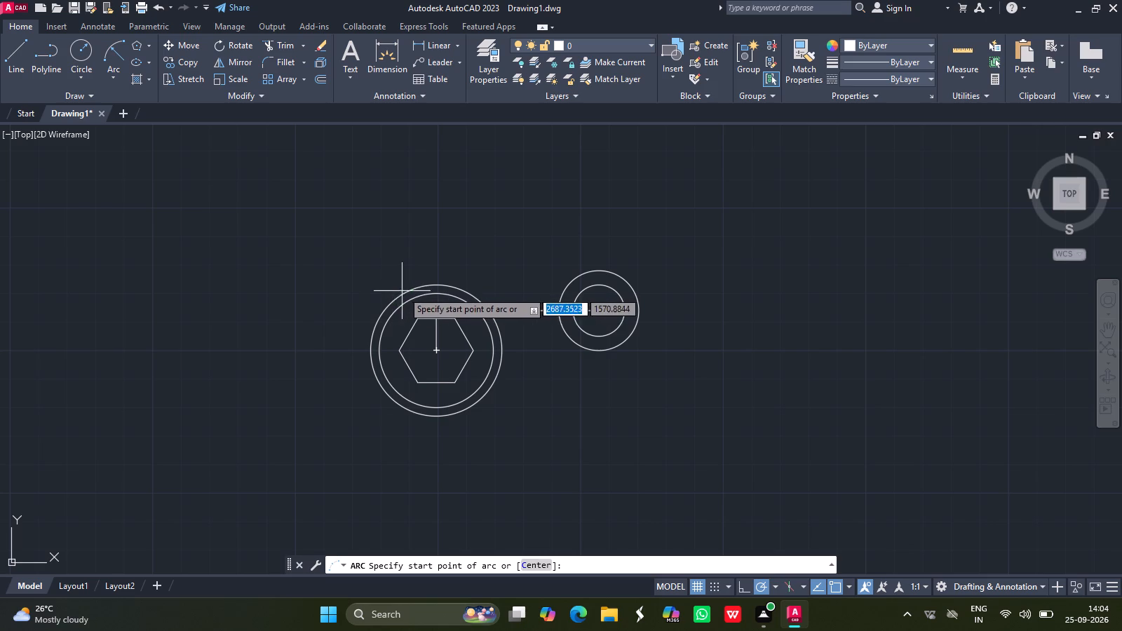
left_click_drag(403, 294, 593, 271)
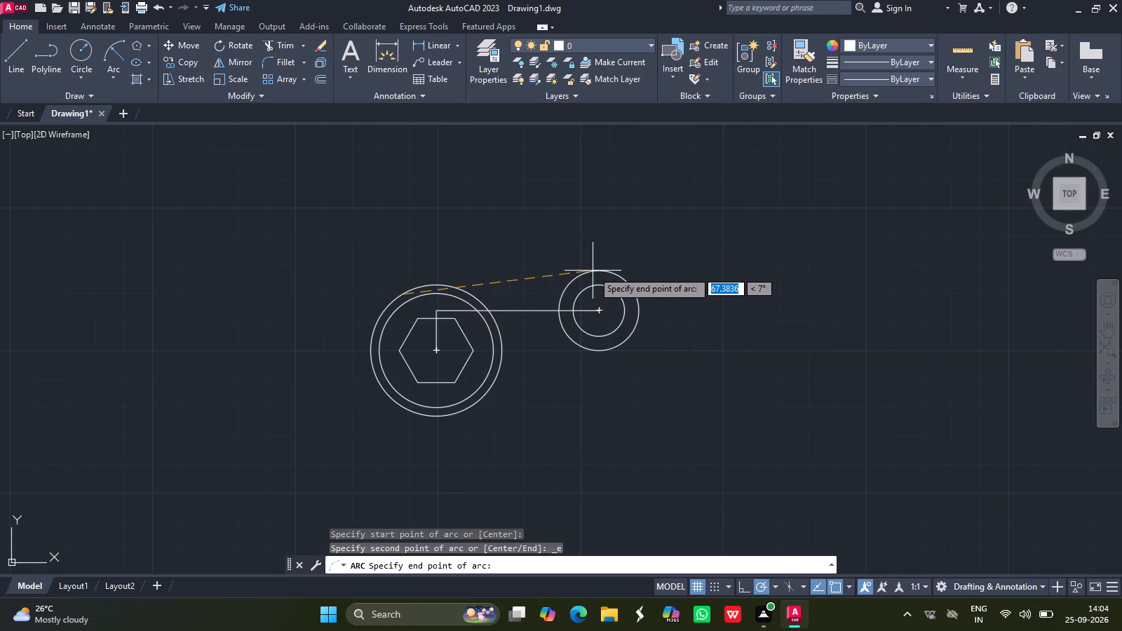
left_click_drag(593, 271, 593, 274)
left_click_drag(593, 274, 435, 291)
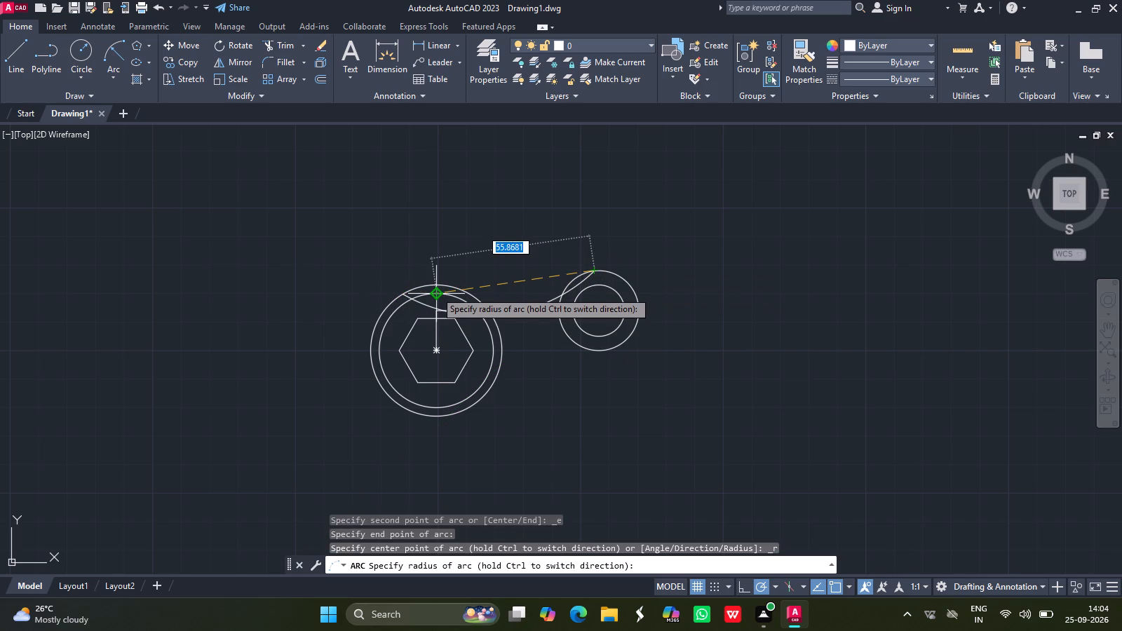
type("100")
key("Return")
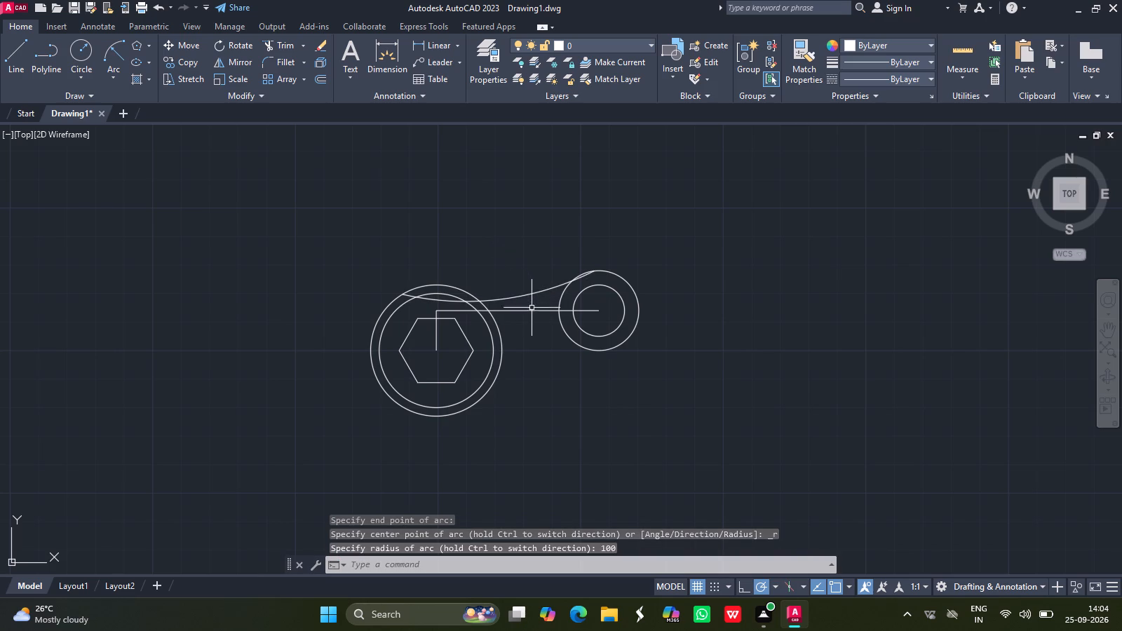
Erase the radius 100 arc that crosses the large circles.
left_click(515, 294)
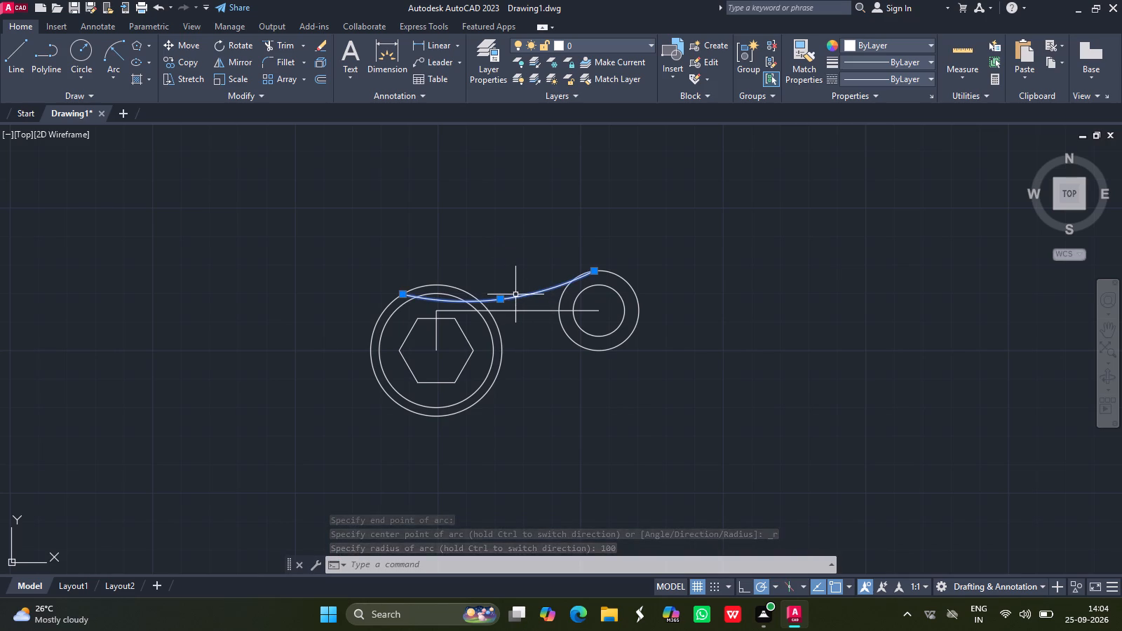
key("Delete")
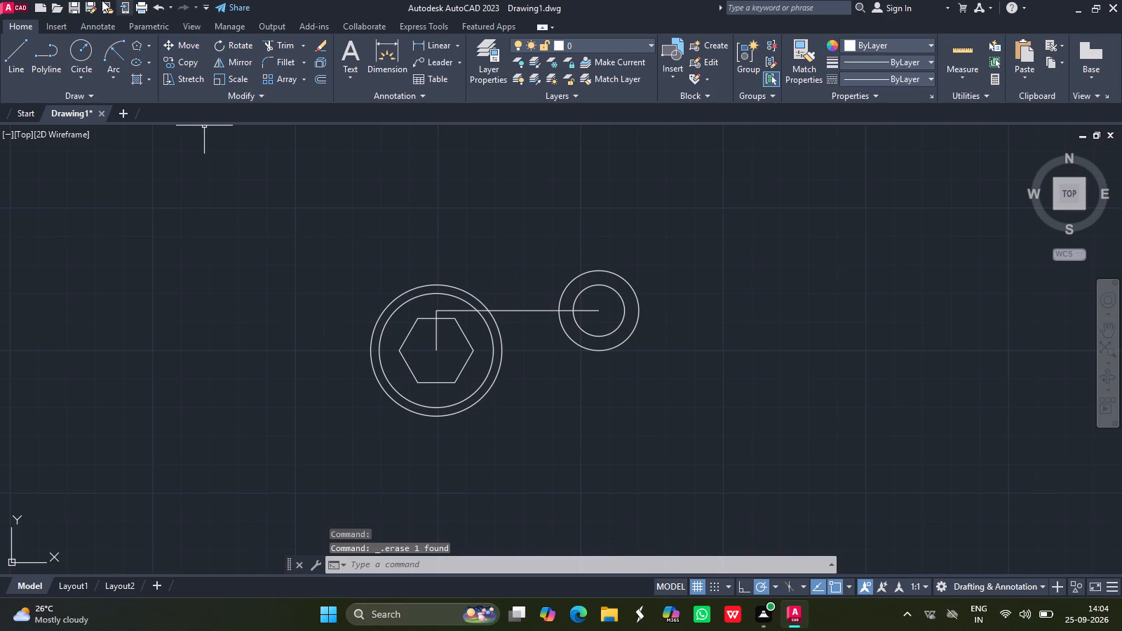
Draw a concave radius 100 arc from the top of the radius 23 circle to the upper left of the radius 14 circle.
left_click(109, 51)
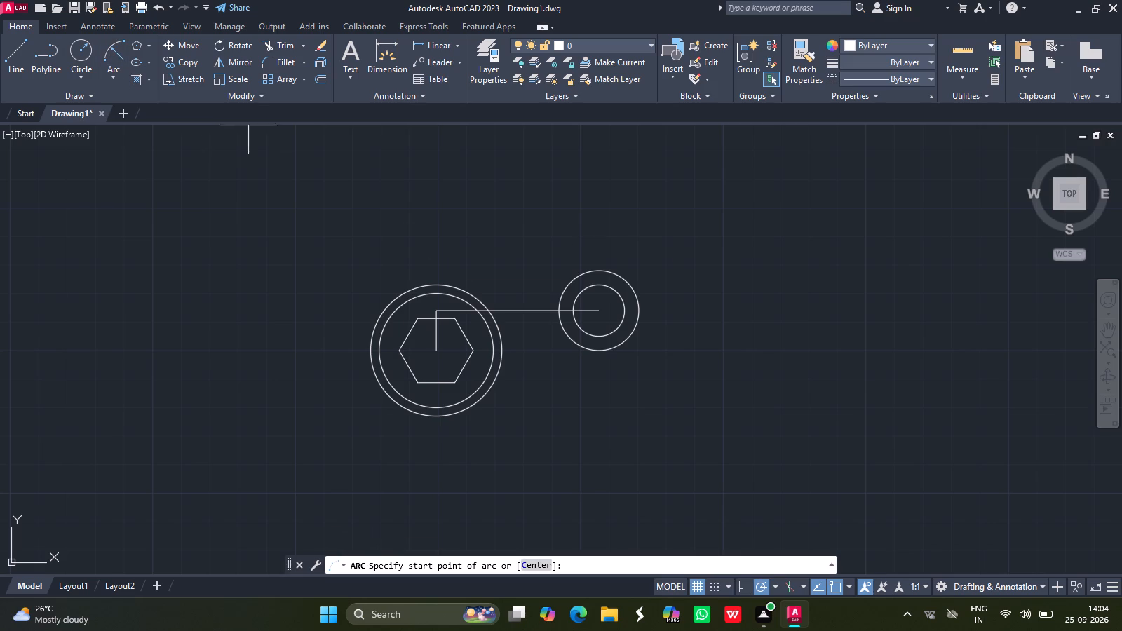
left_click_drag(444, 285, 580, 278)
left_click_drag(580, 278, 487, 325)
type("100")
key("Return")
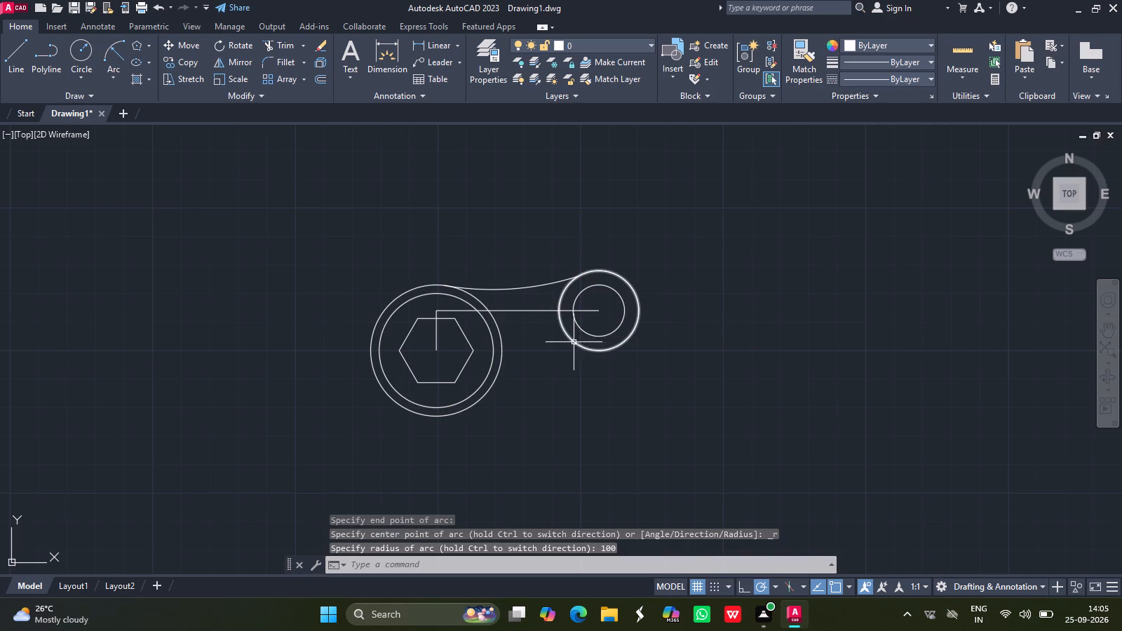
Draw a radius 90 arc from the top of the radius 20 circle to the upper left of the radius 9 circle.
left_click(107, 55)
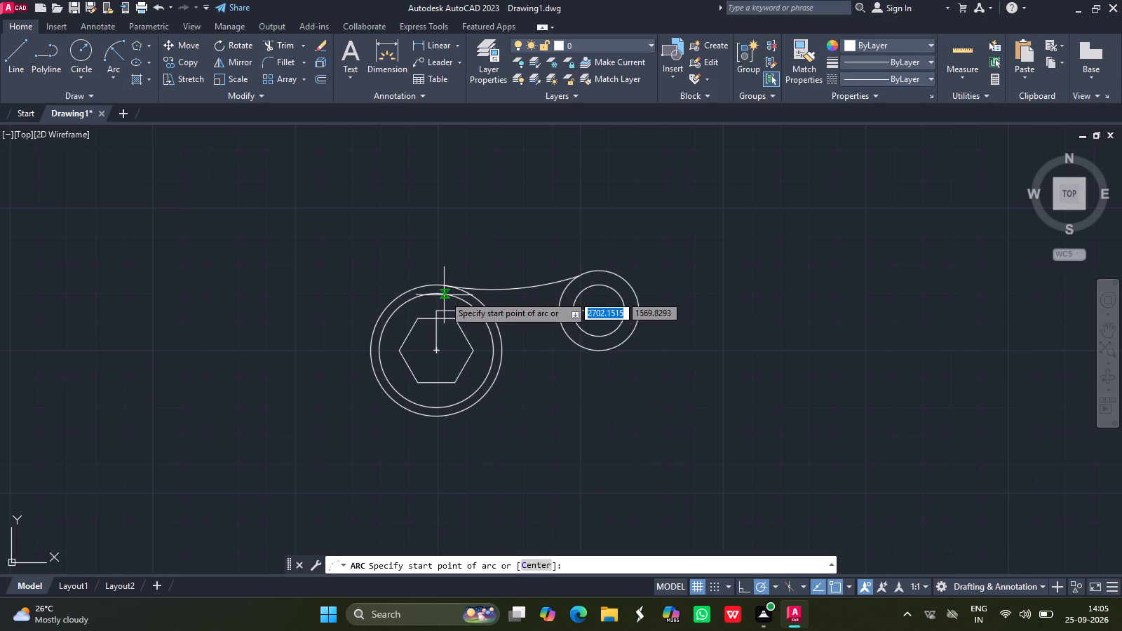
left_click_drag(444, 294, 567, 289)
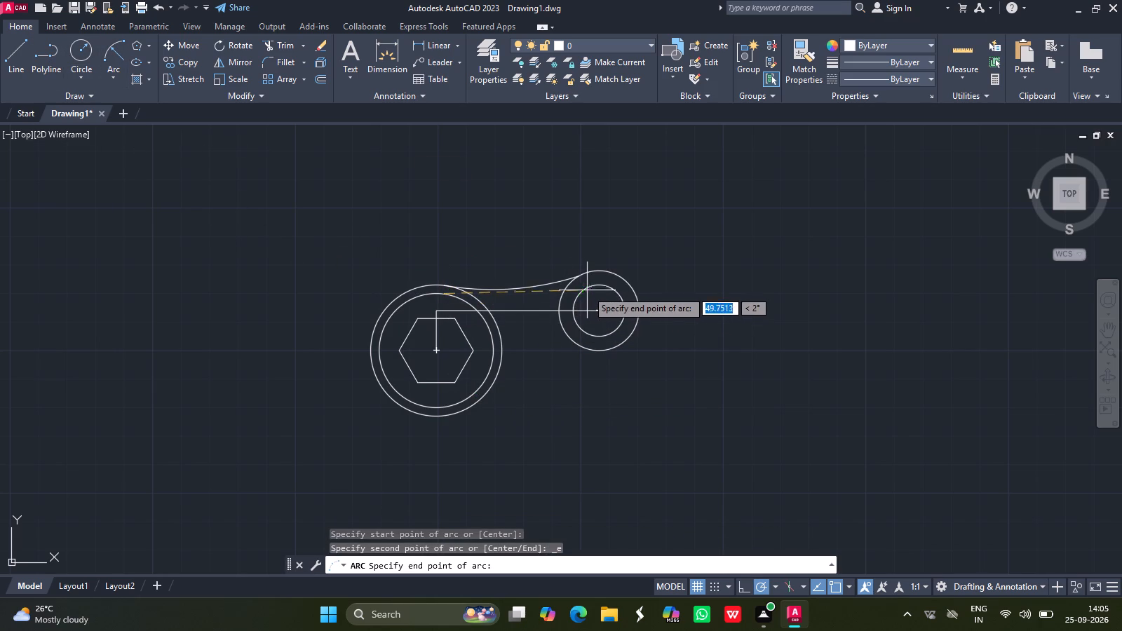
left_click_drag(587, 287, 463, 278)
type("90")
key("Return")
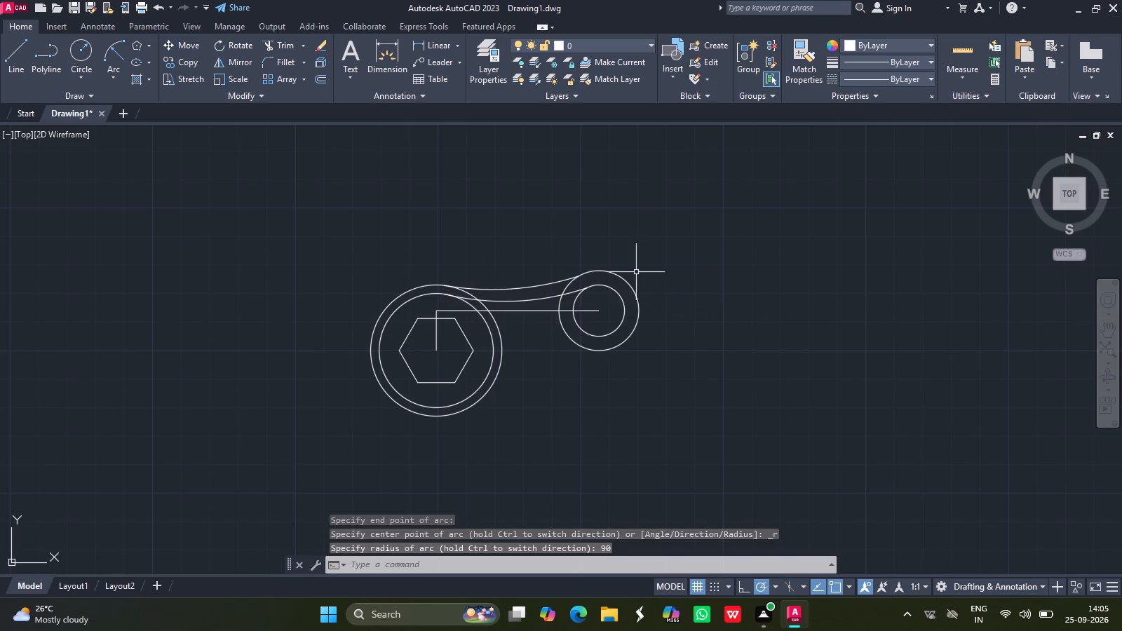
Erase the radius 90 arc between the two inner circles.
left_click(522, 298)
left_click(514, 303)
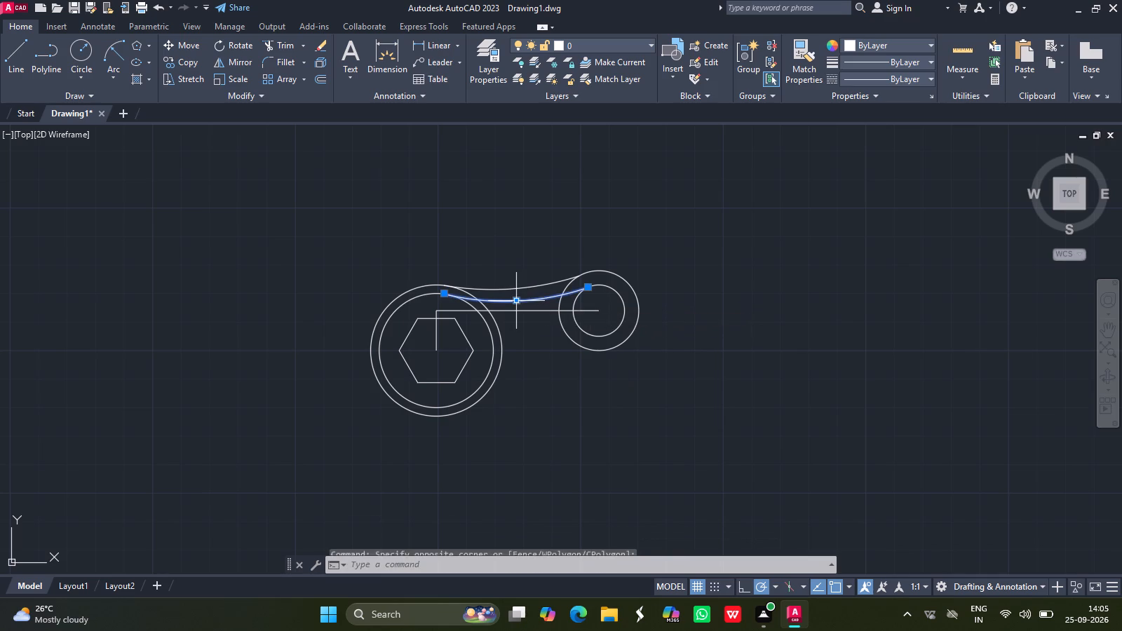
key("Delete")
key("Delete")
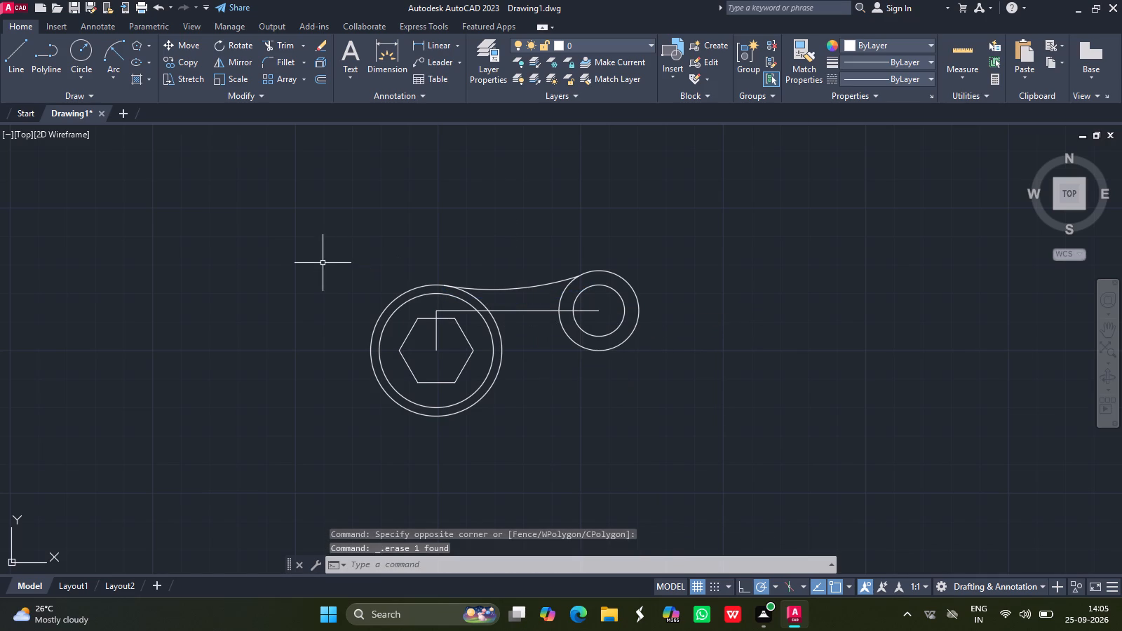
Draw a concave radius 90 arc from the top of the radius 20 circle to the upper left of the radius 14 circle.
left_click(114, 45)
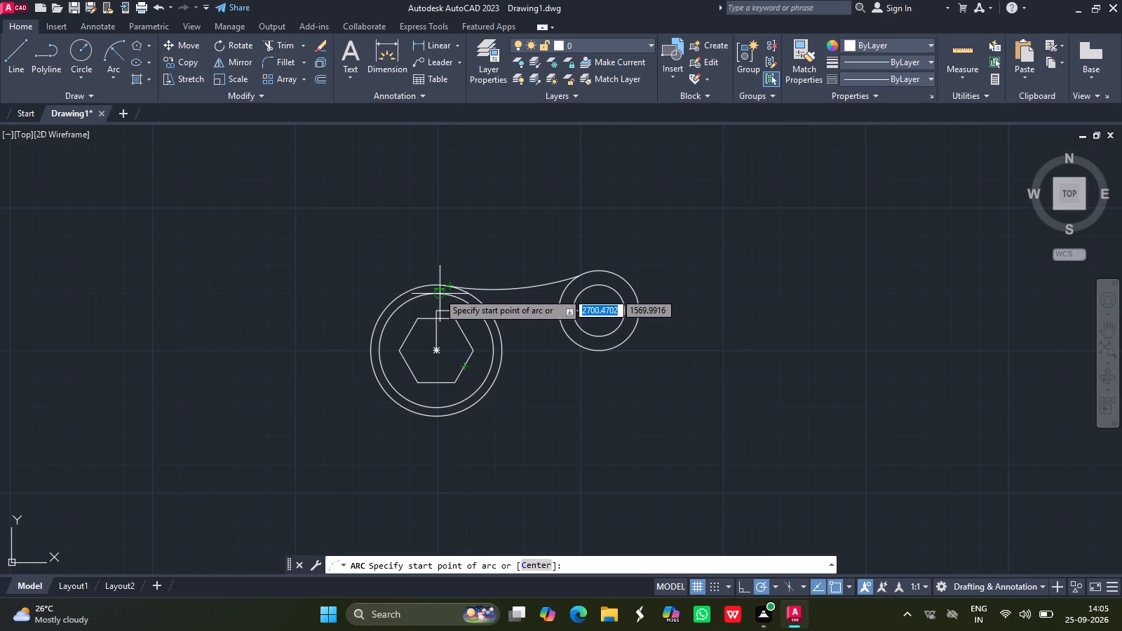
left_click_drag(438, 292, 600, 297)
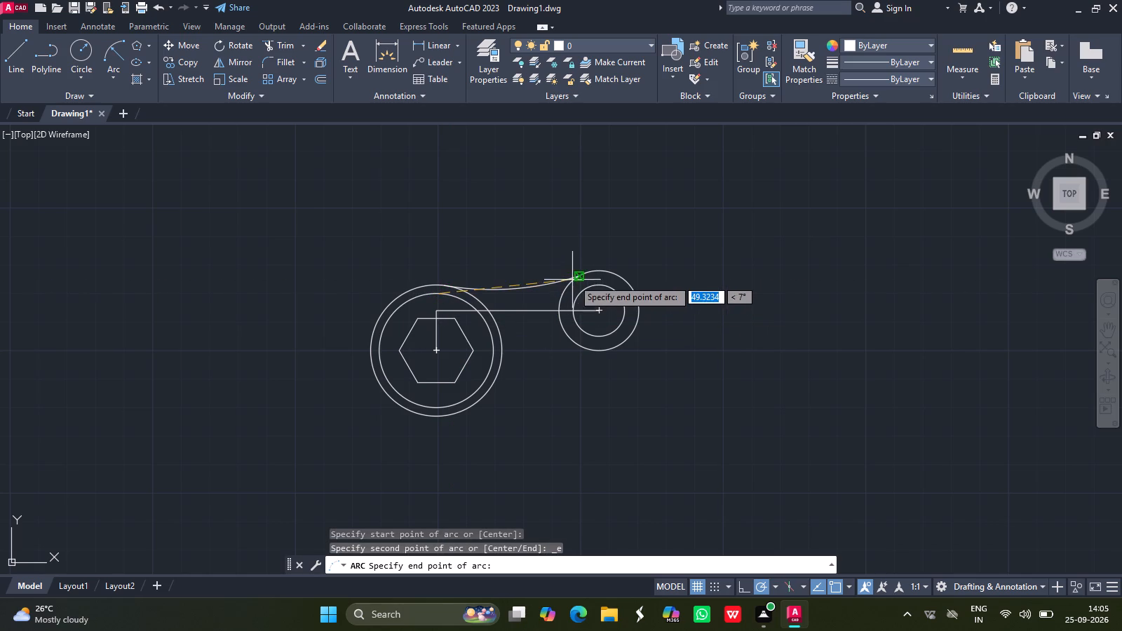
left_click_drag(576, 278, 483, 258)
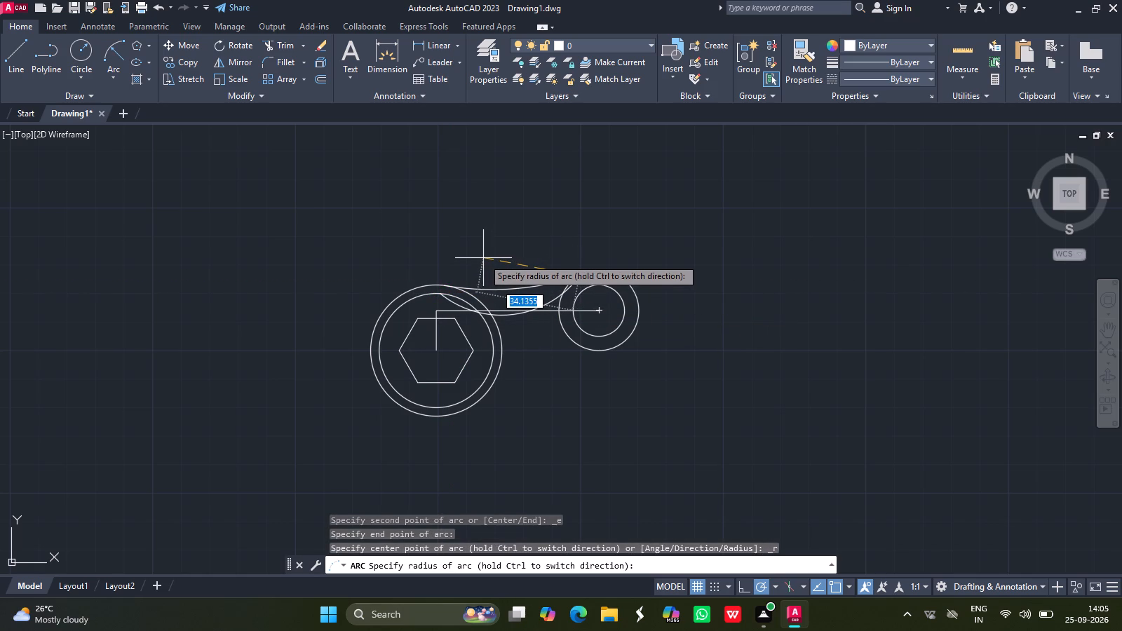
type("90")
key("Return")
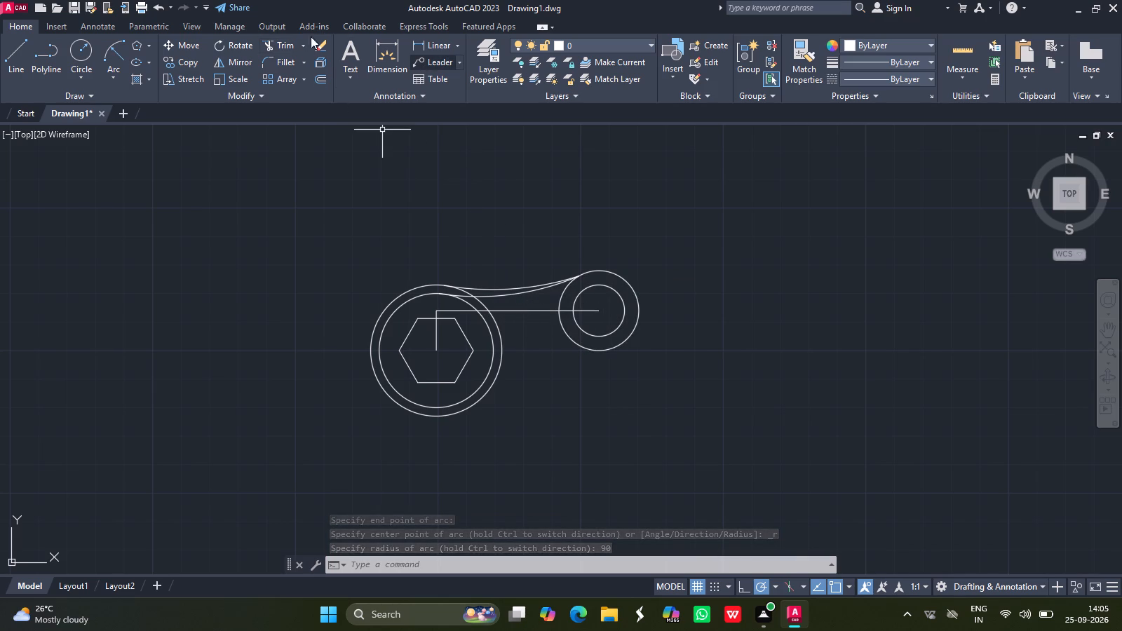
Trim the piece of the radius 23 circle lying between the two upper connecting arcs.
left_click(285, 50)
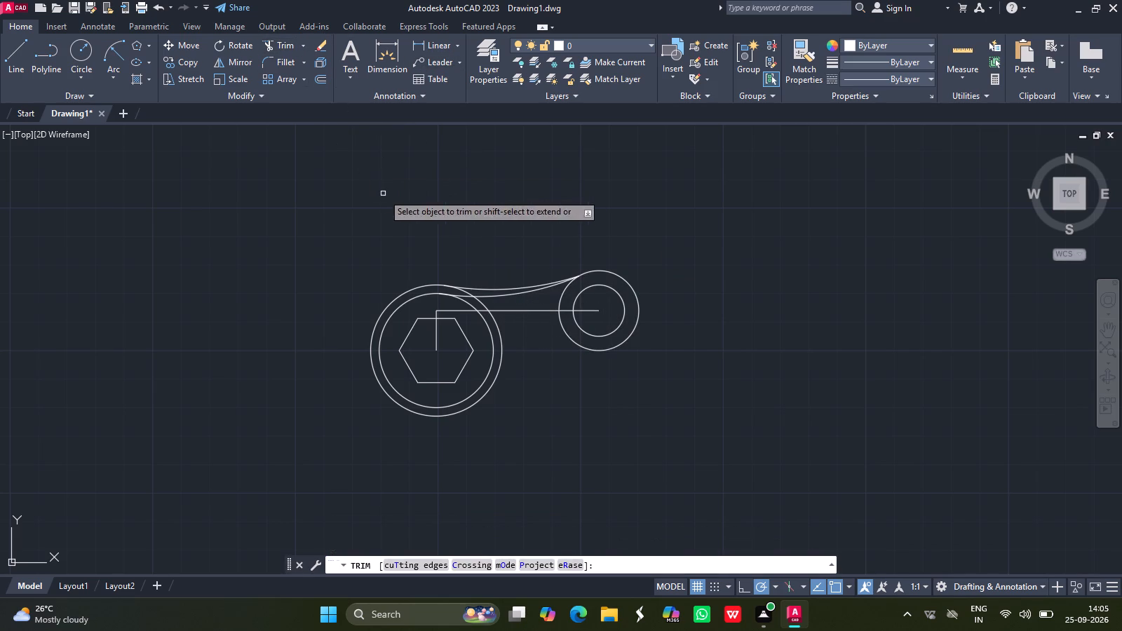
left_click(467, 292)
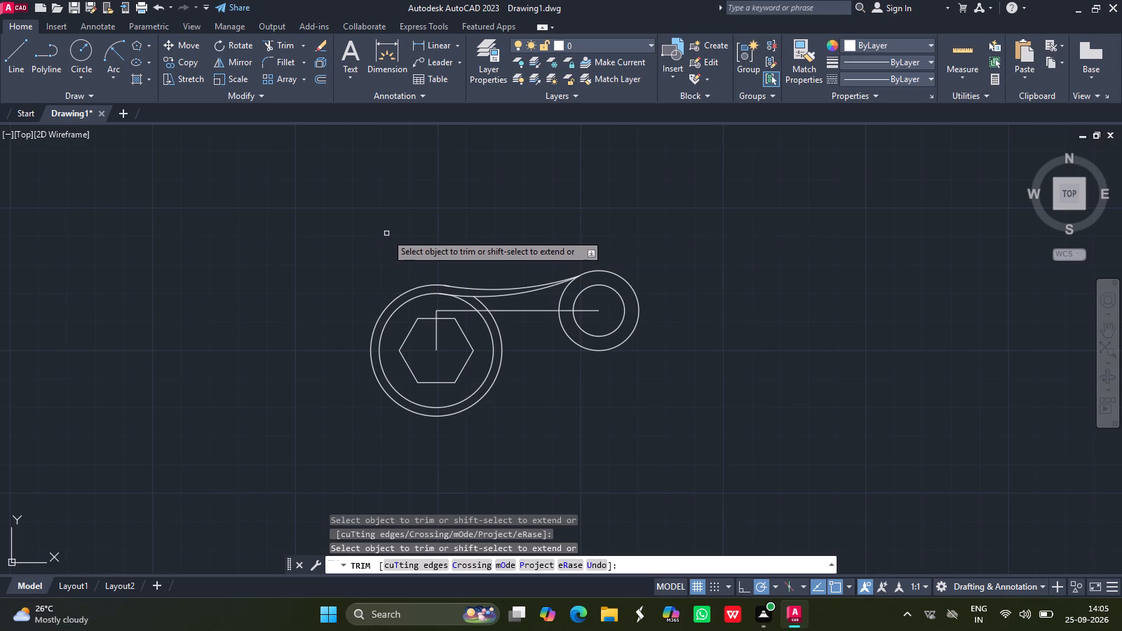
key("Escape")
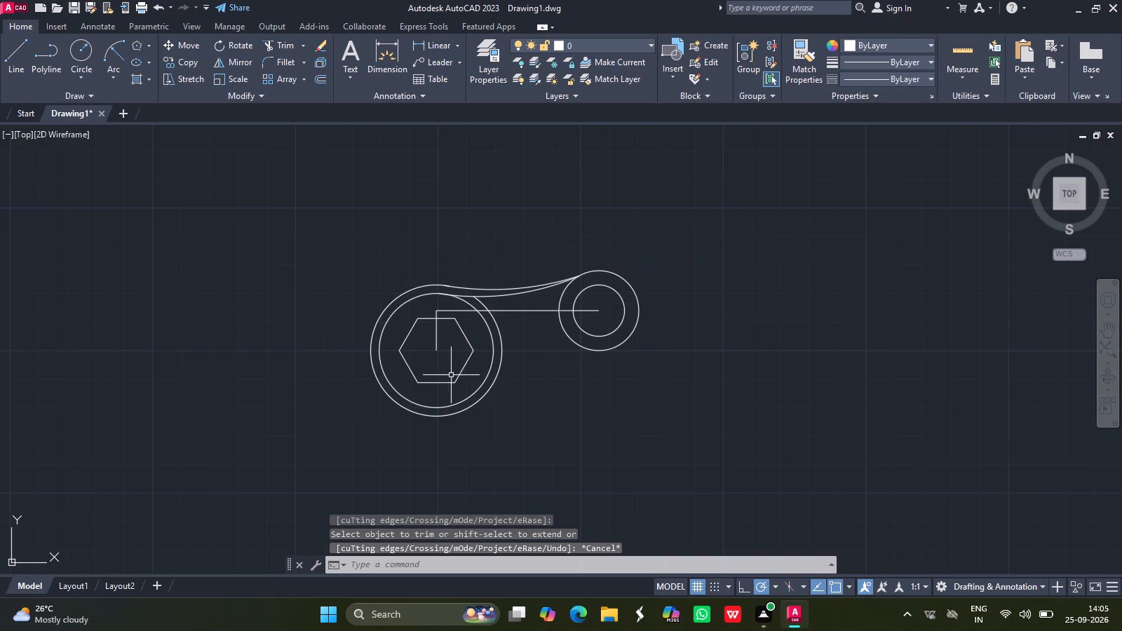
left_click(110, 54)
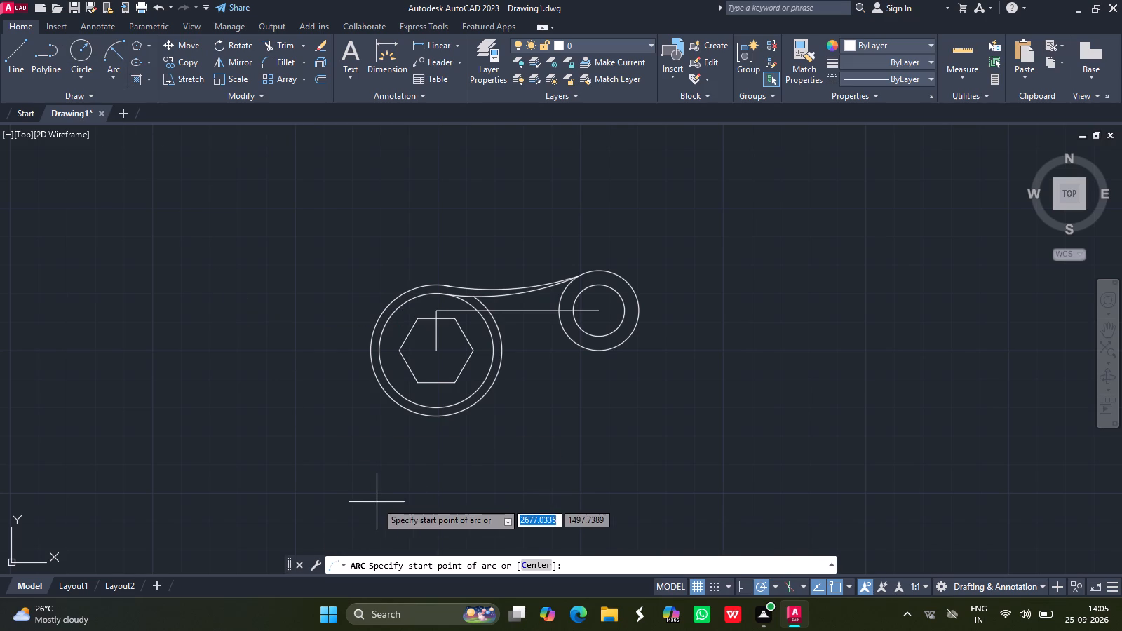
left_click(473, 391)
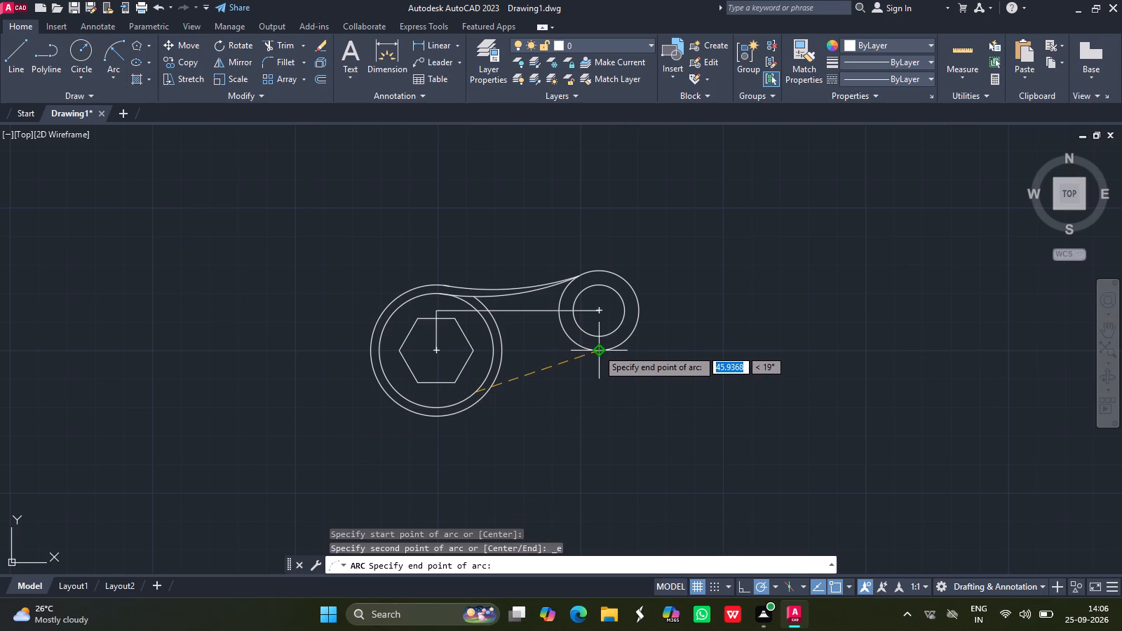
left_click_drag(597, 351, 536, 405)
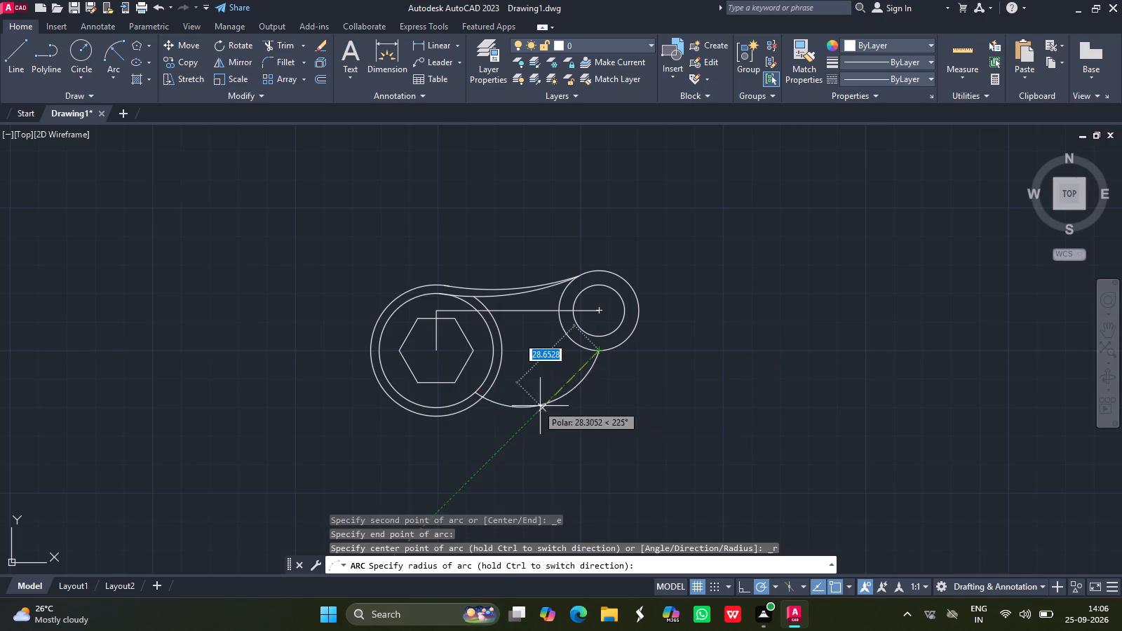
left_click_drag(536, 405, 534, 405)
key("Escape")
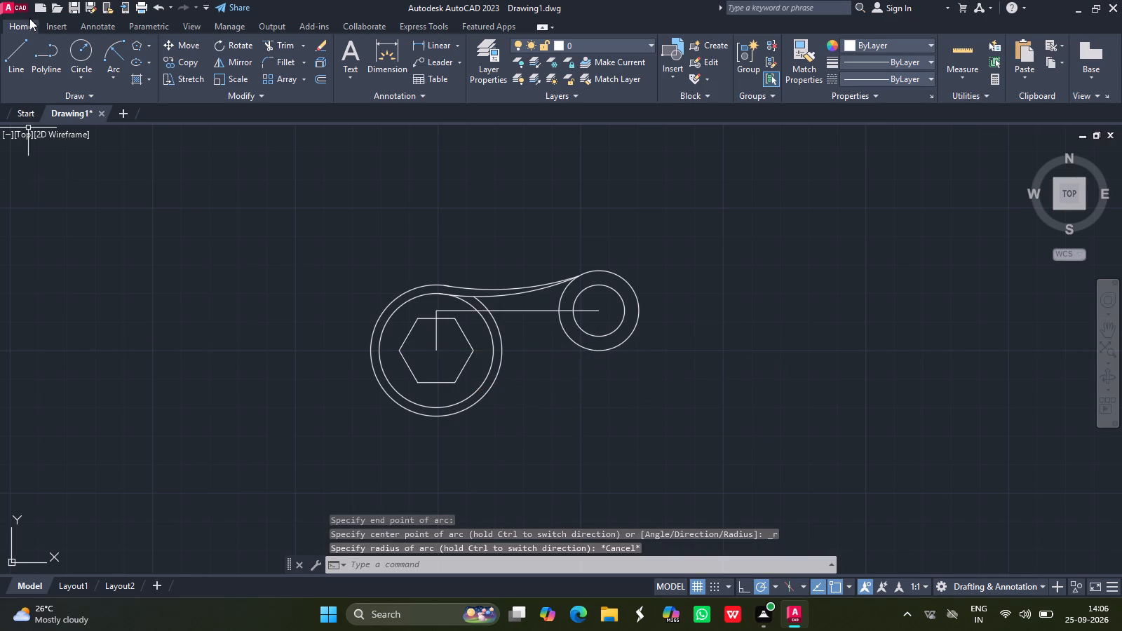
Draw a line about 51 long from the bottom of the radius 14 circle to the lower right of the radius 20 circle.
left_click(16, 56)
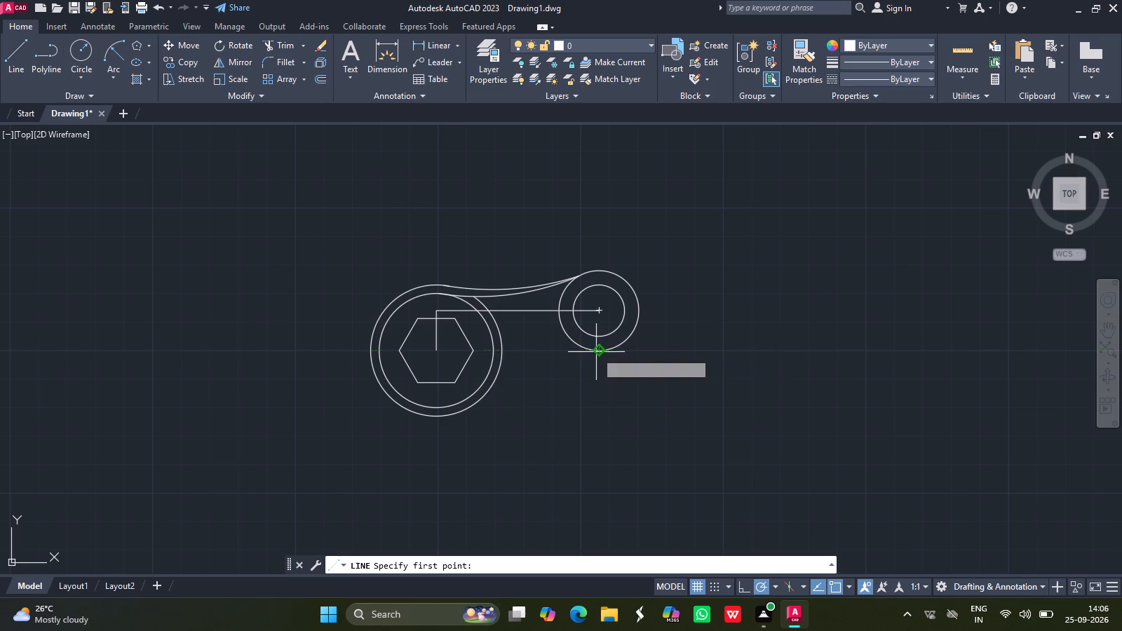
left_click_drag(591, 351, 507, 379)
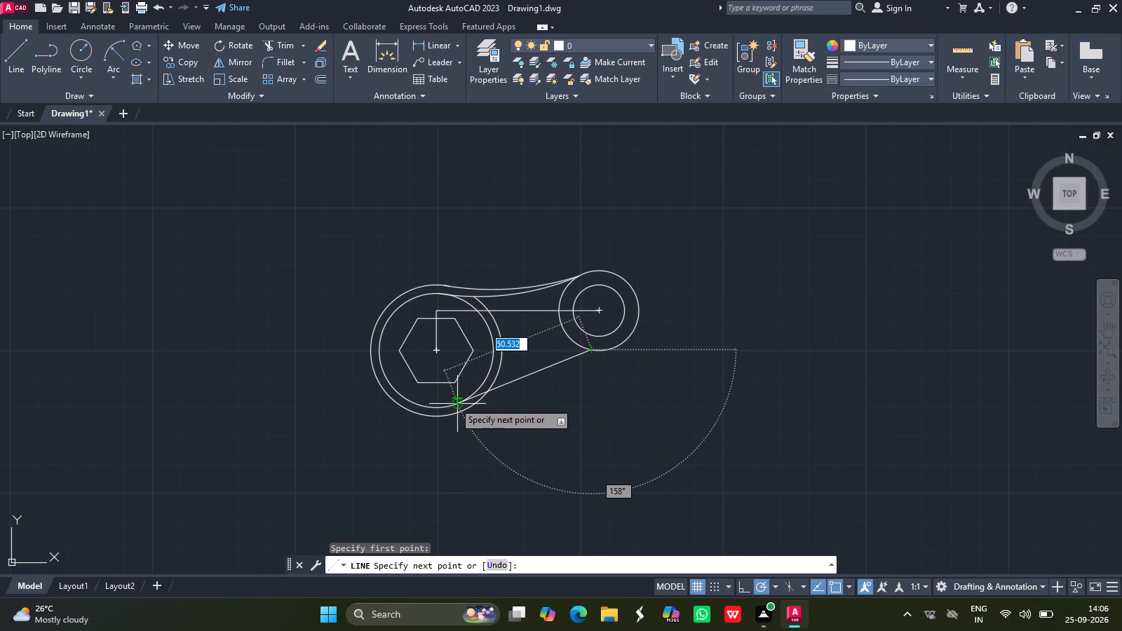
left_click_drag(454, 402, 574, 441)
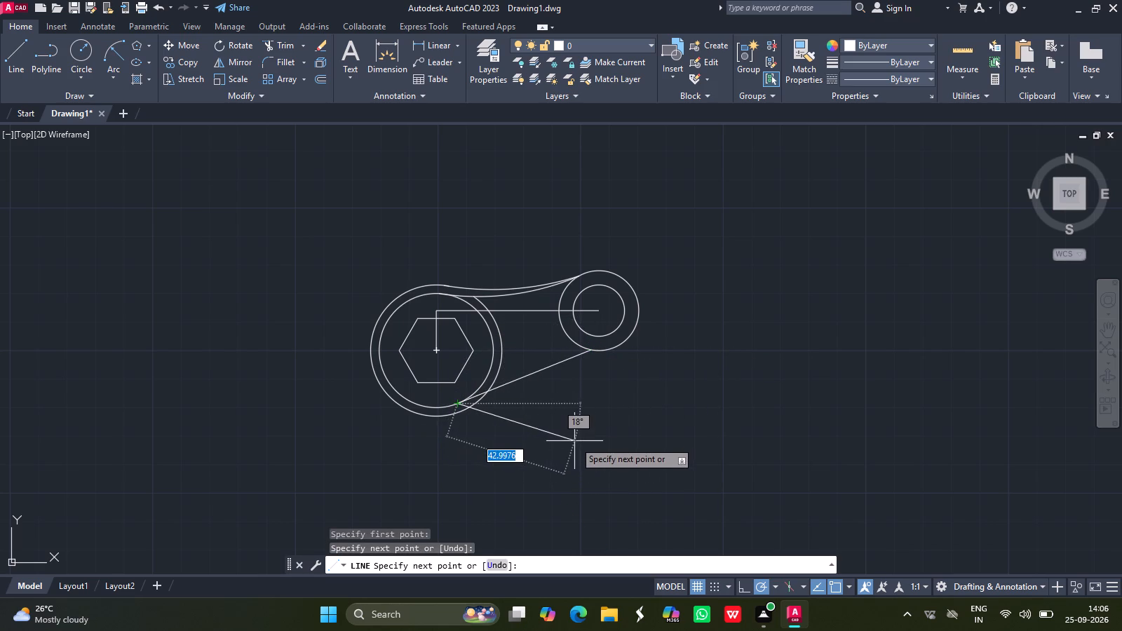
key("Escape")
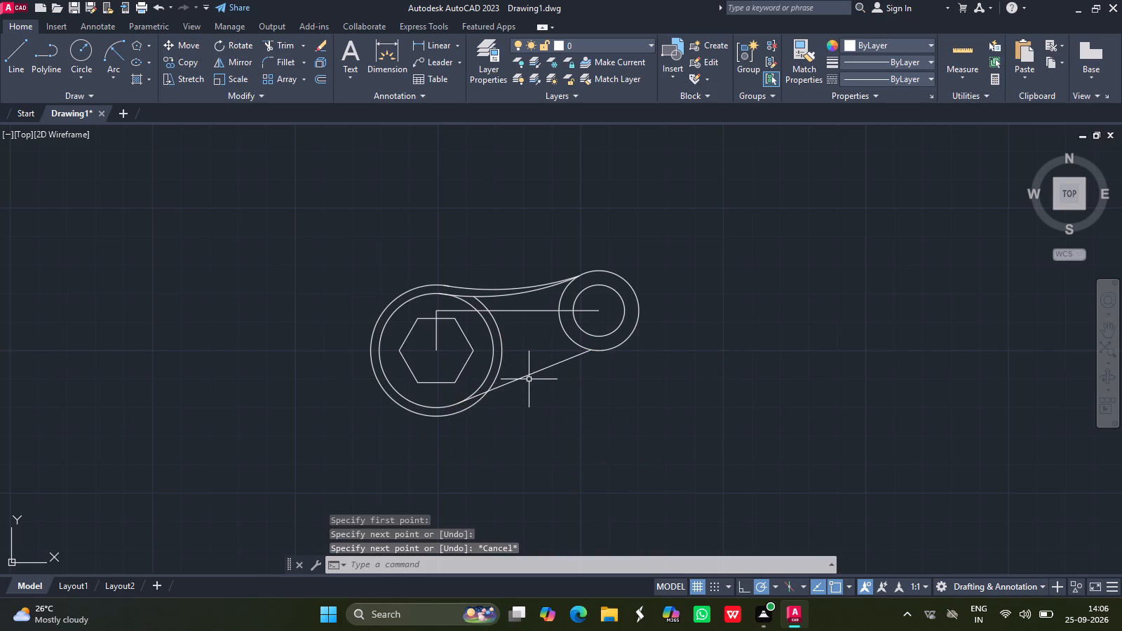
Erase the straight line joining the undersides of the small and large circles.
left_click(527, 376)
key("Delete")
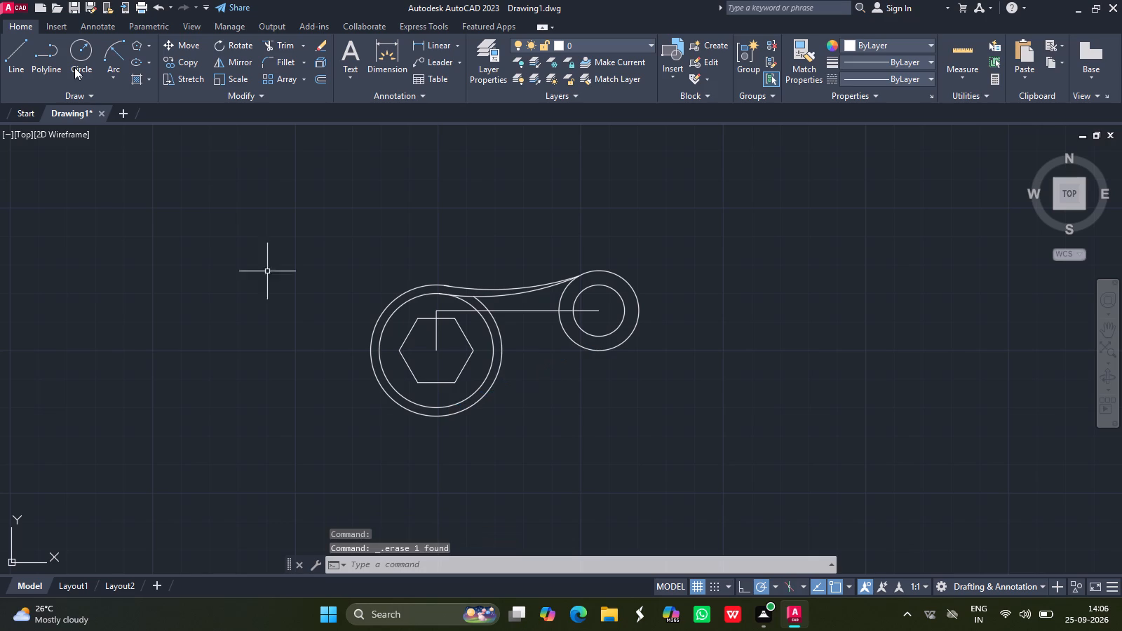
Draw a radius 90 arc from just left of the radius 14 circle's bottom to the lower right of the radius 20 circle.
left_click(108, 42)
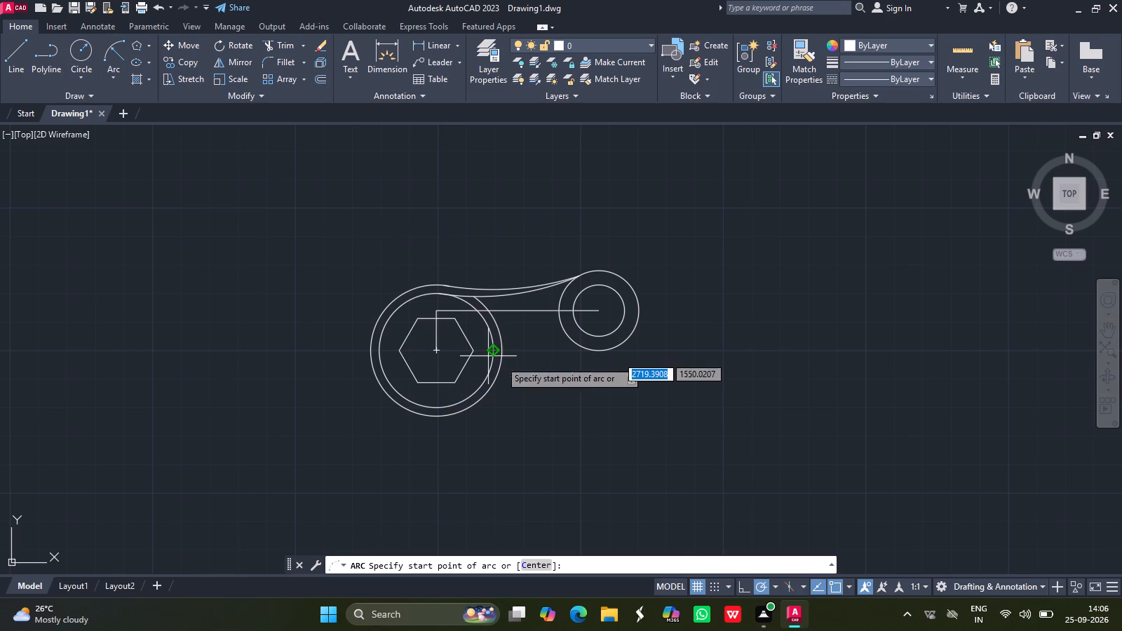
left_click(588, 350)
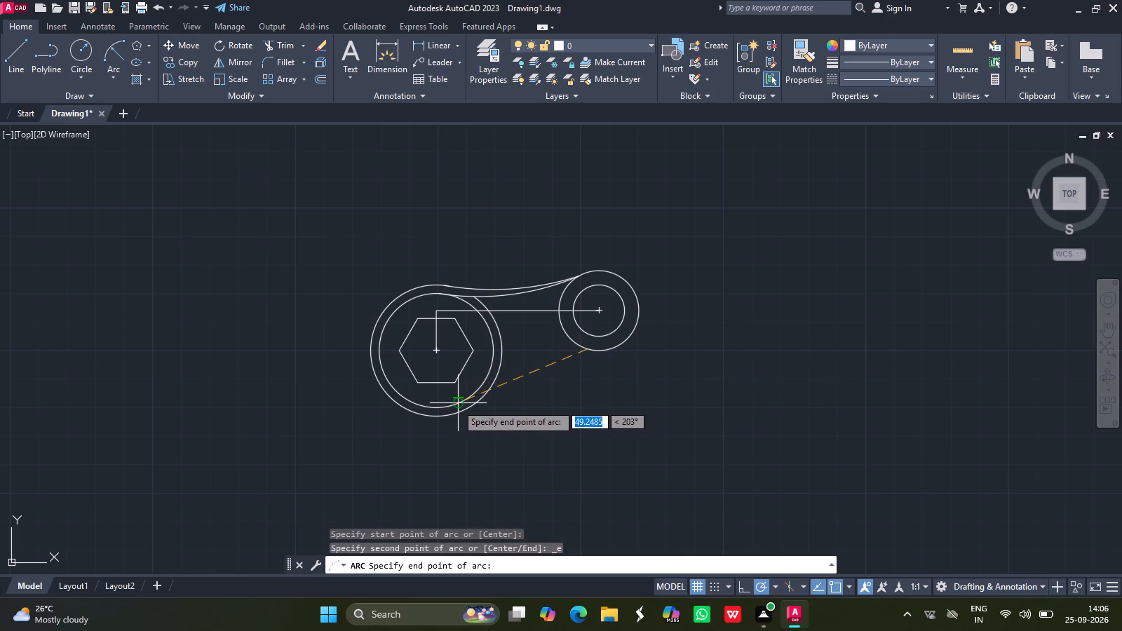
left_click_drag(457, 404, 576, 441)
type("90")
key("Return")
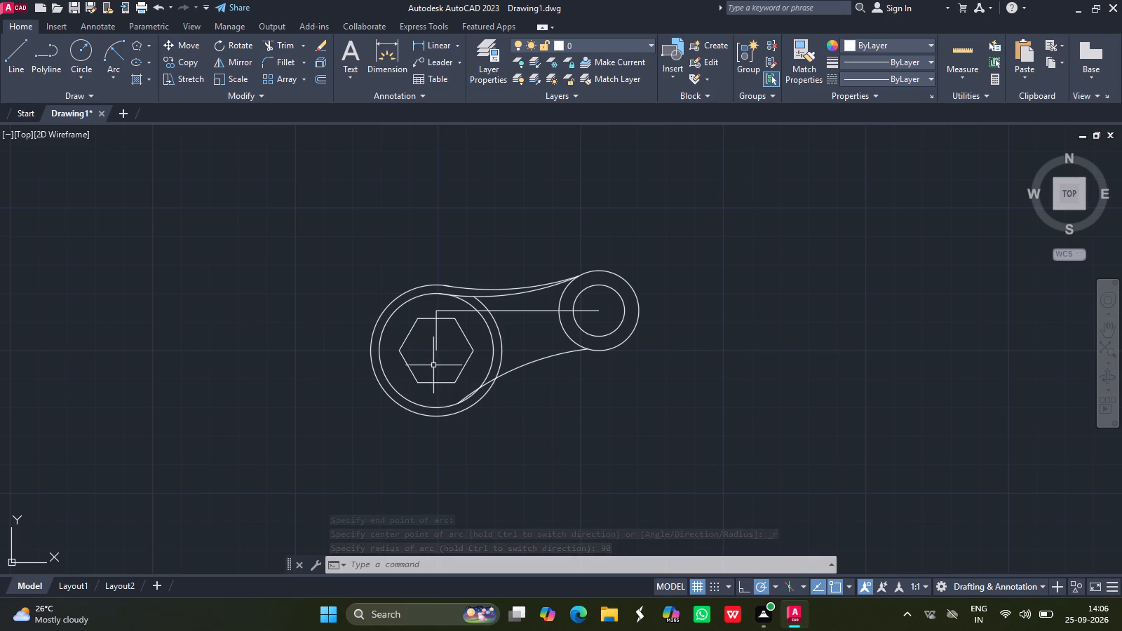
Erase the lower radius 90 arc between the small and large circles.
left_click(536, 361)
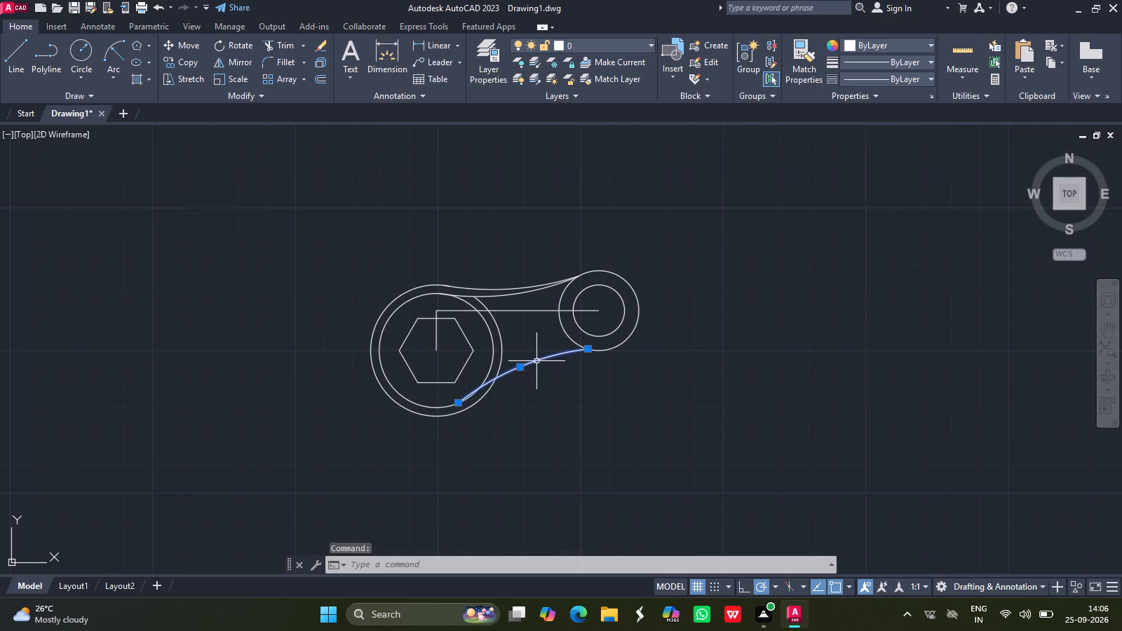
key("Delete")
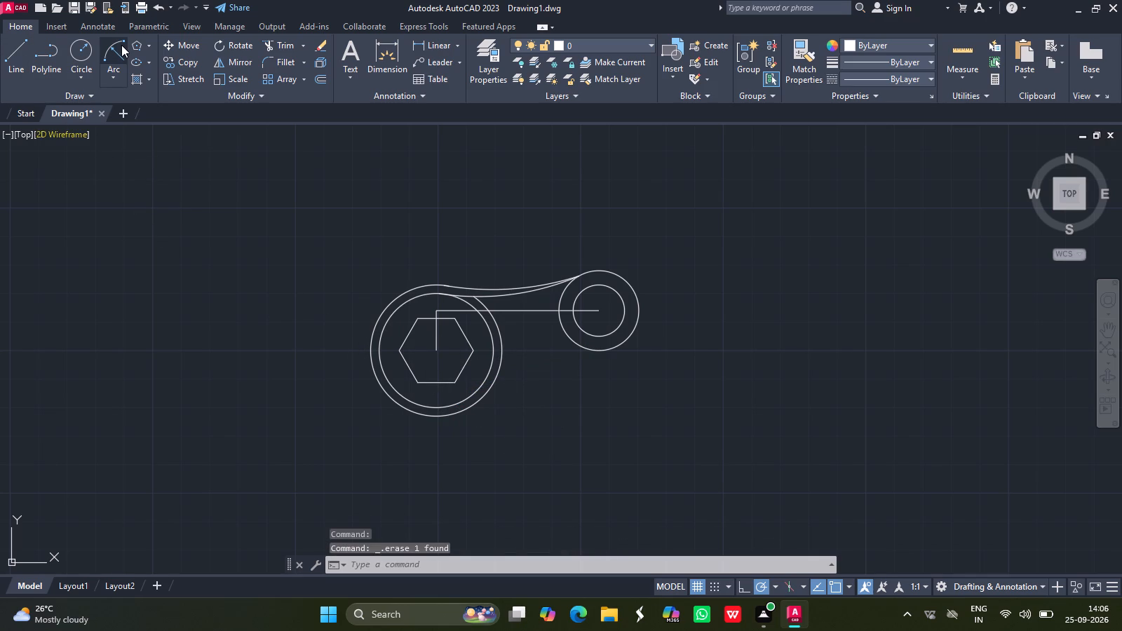
Draw a radius 90 arc from the bottom quadrant of the radius 14 circle to the lower right of the radius 20 circle.
left_click(121, 45)
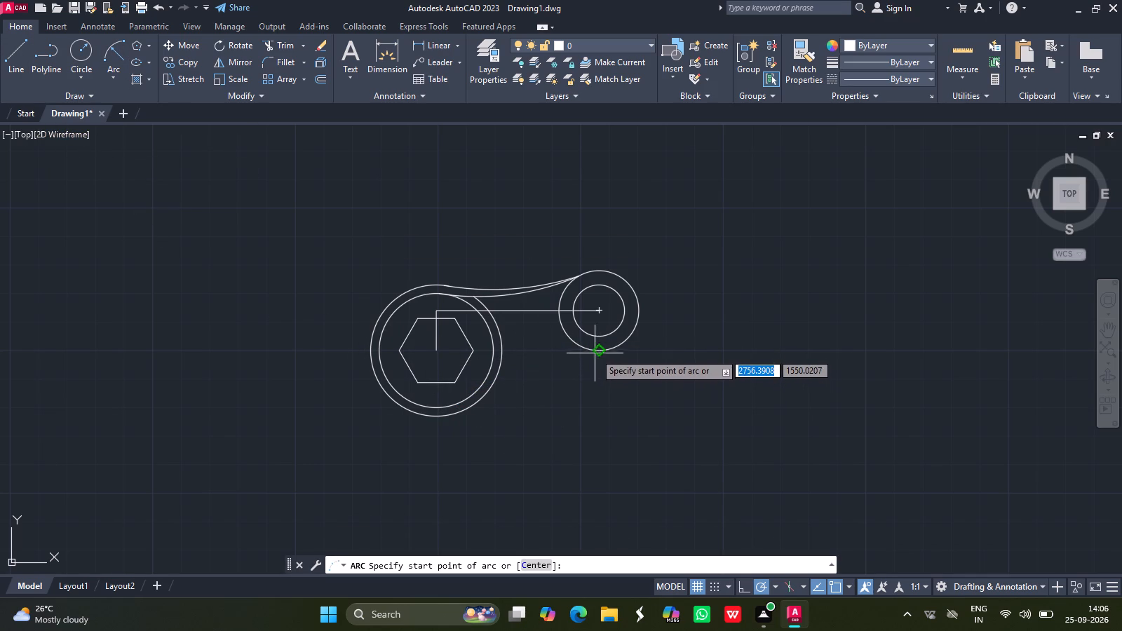
left_click_drag(597, 352, 473, 395)
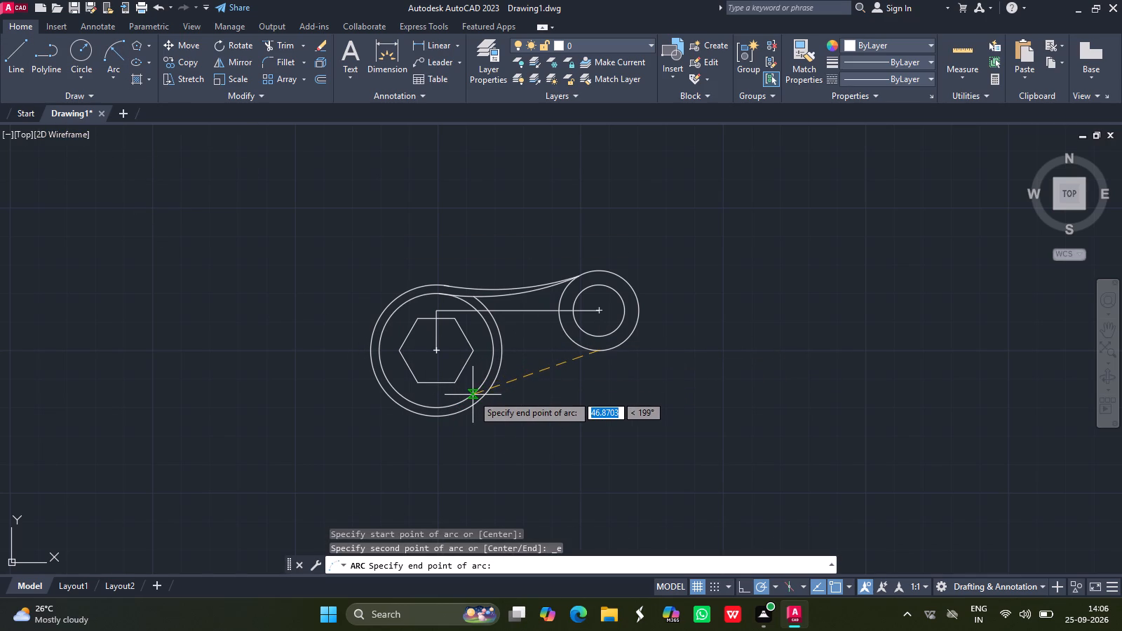
left_click_drag(473, 395, 470, 395)
left_click_drag(470, 395, 590, 414)
type("90")
key("Return")
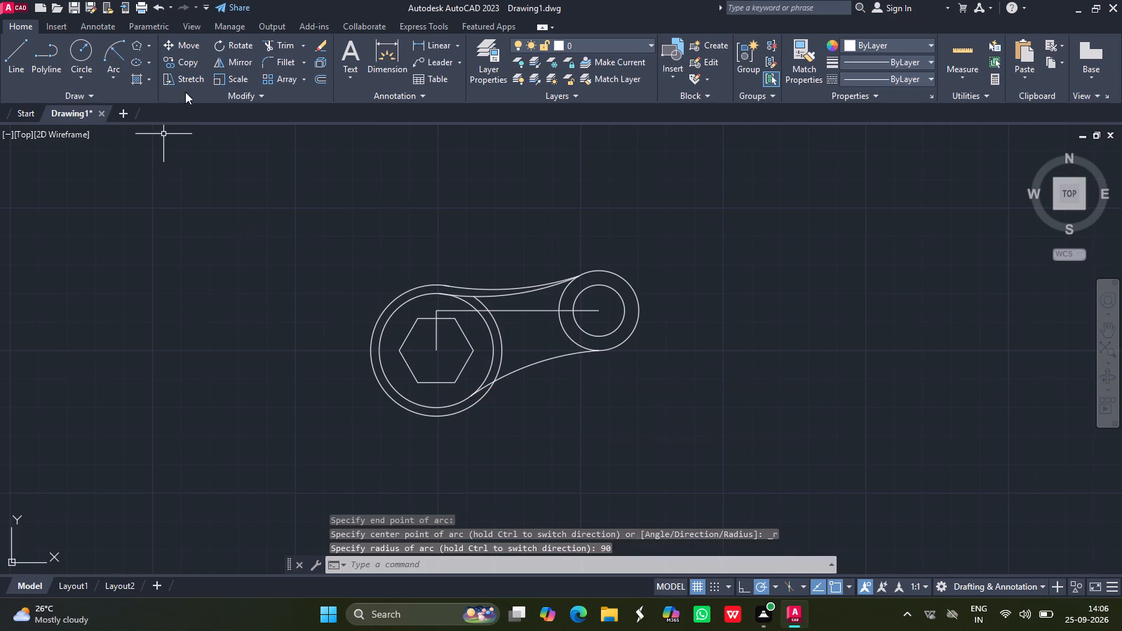
Draw a radius 100 arc from the bottom quadrant of the radius 14 circle to the lower right of the radius 23 circle.
left_click(116, 50)
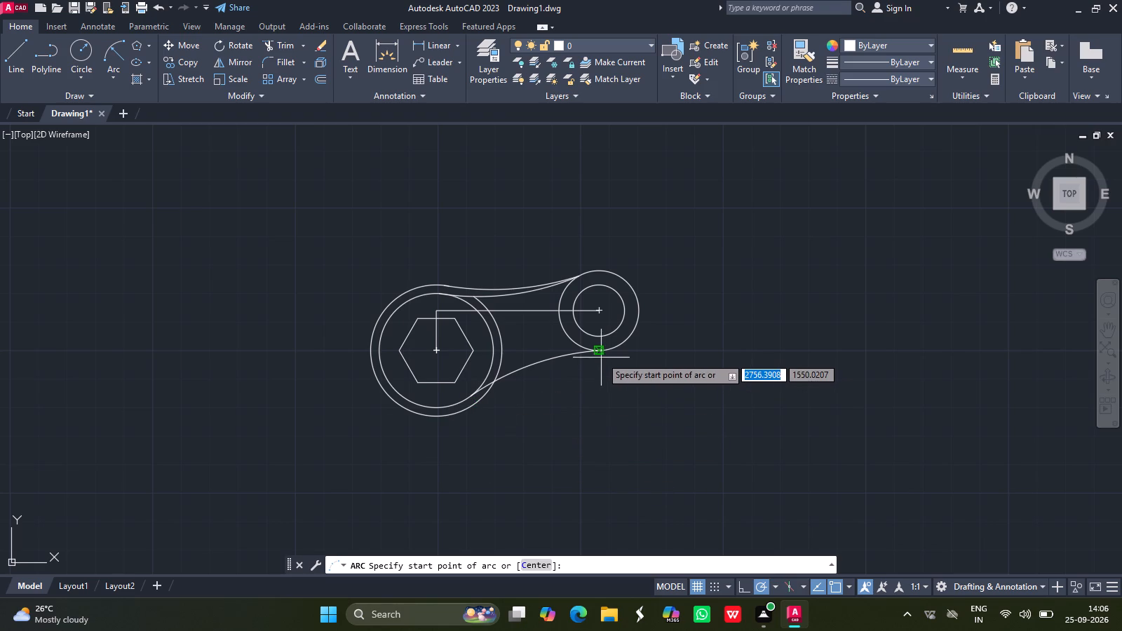
left_click_drag(601, 353, 479, 403)
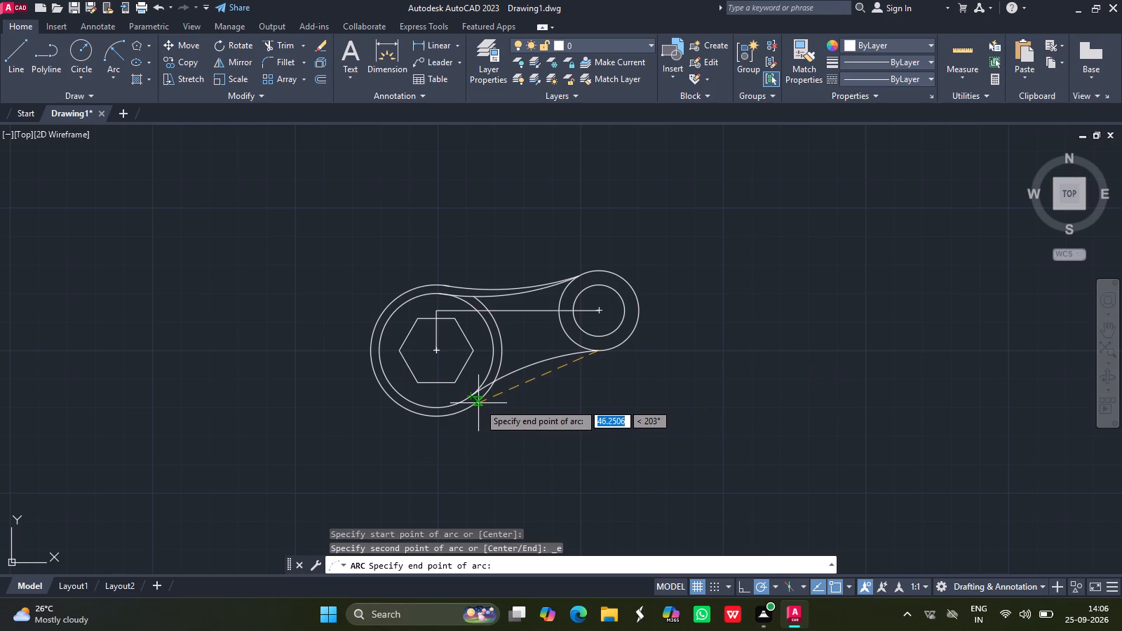
left_click_drag(479, 403, 479, 402)
left_click_drag(479, 402, 613, 425)
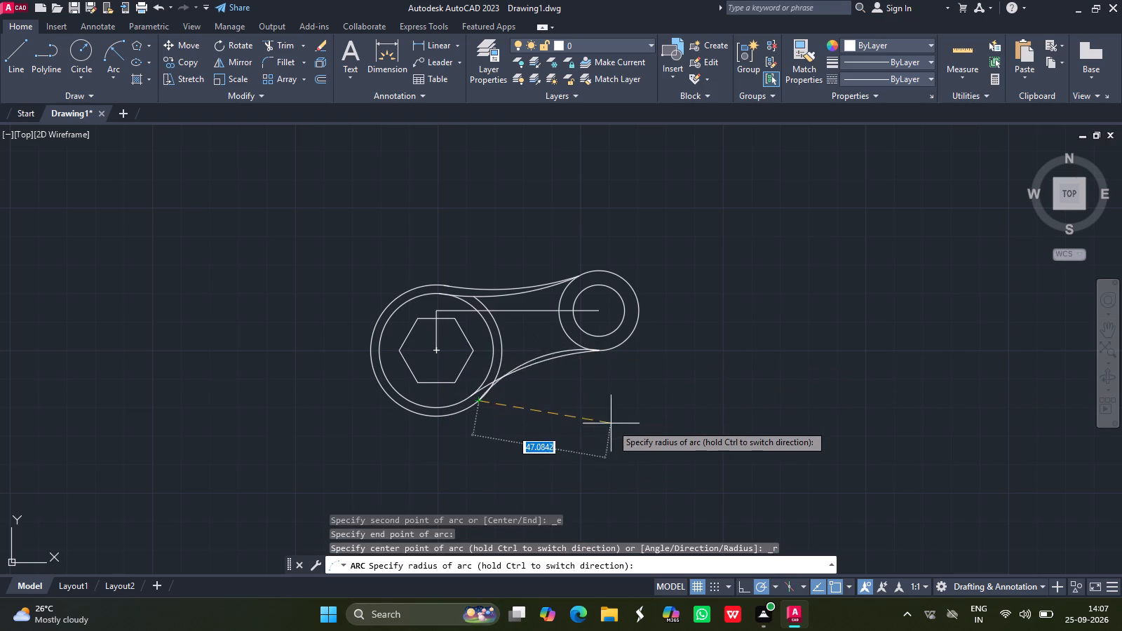
left_click_drag(613, 425, 654, 468)
type("100")
key("Return")
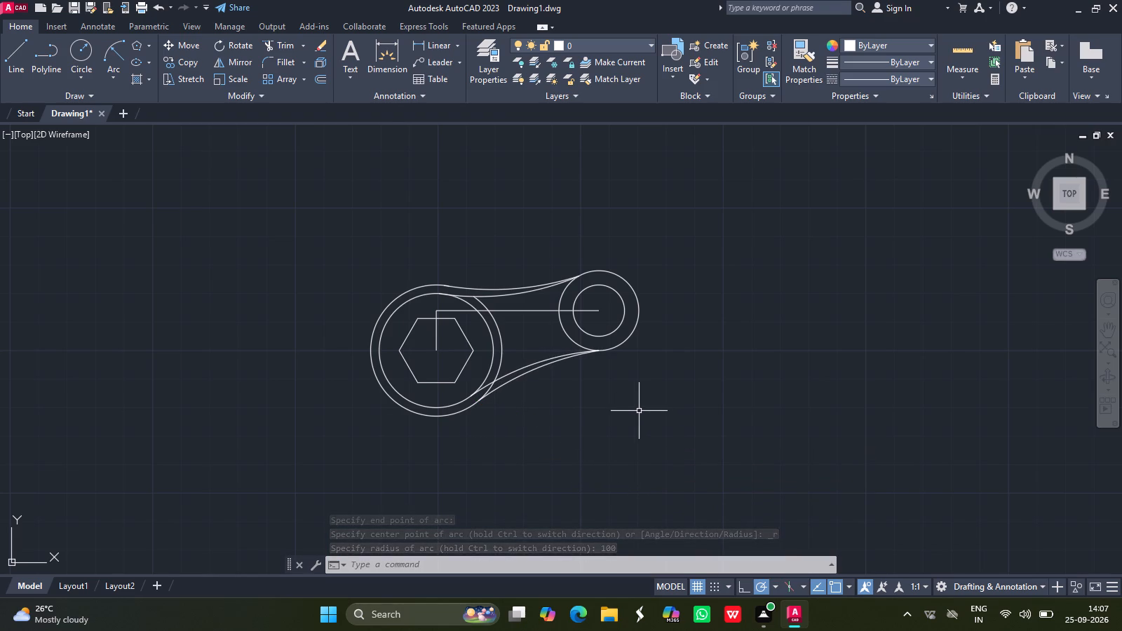
Trim the piece of the radius 23 circle lying between the two lower connecting arcs.
left_click(281, 44)
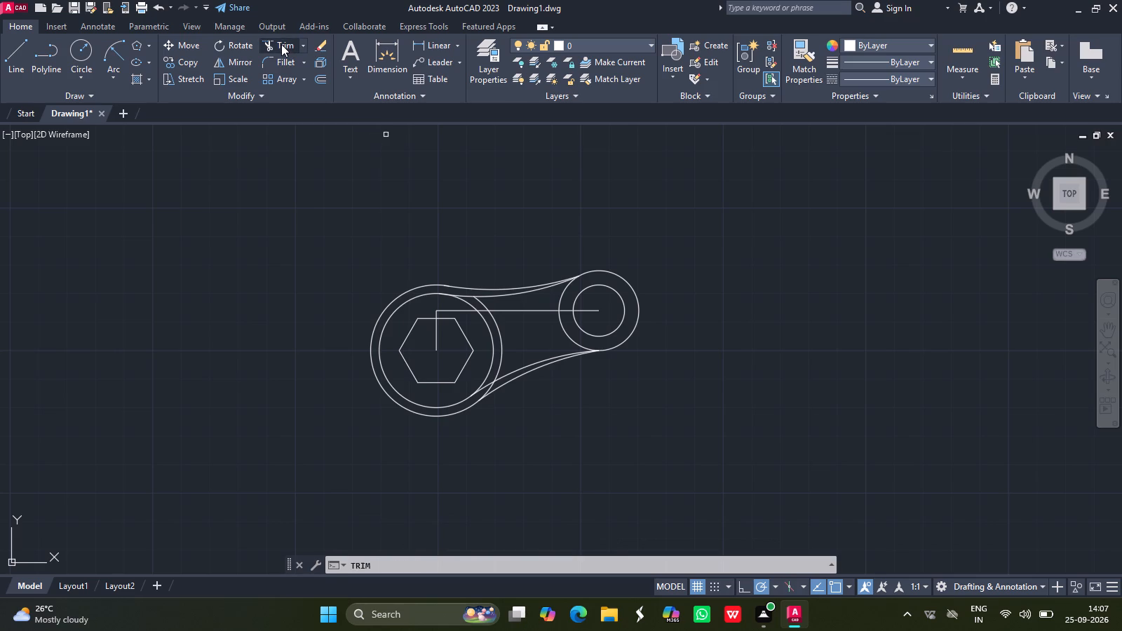
left_click(492, 387)
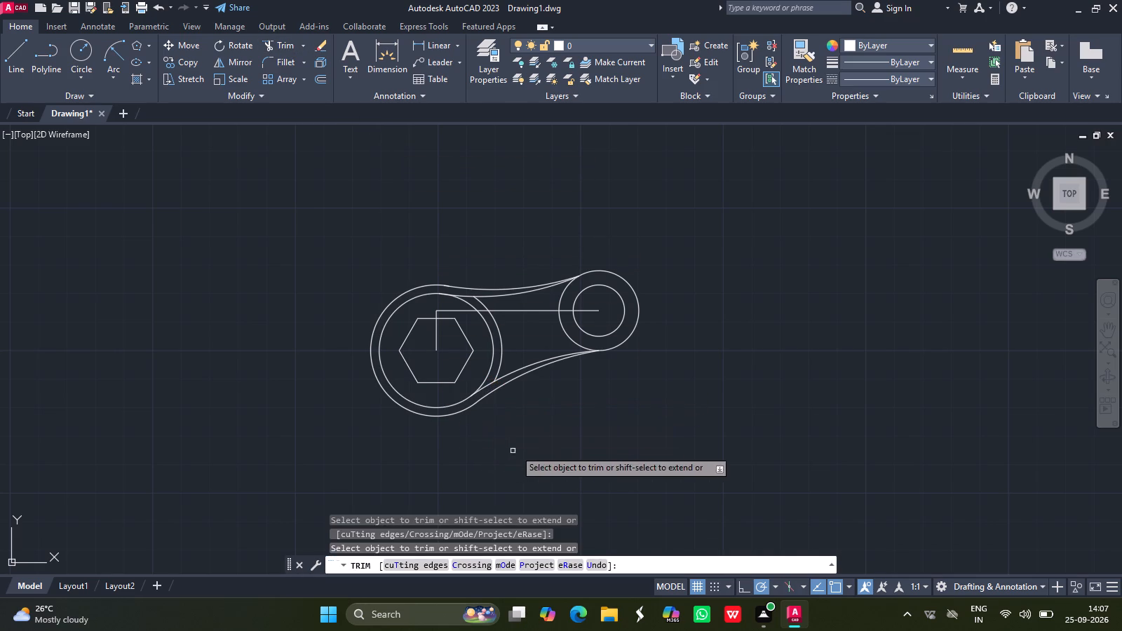
key("Return")
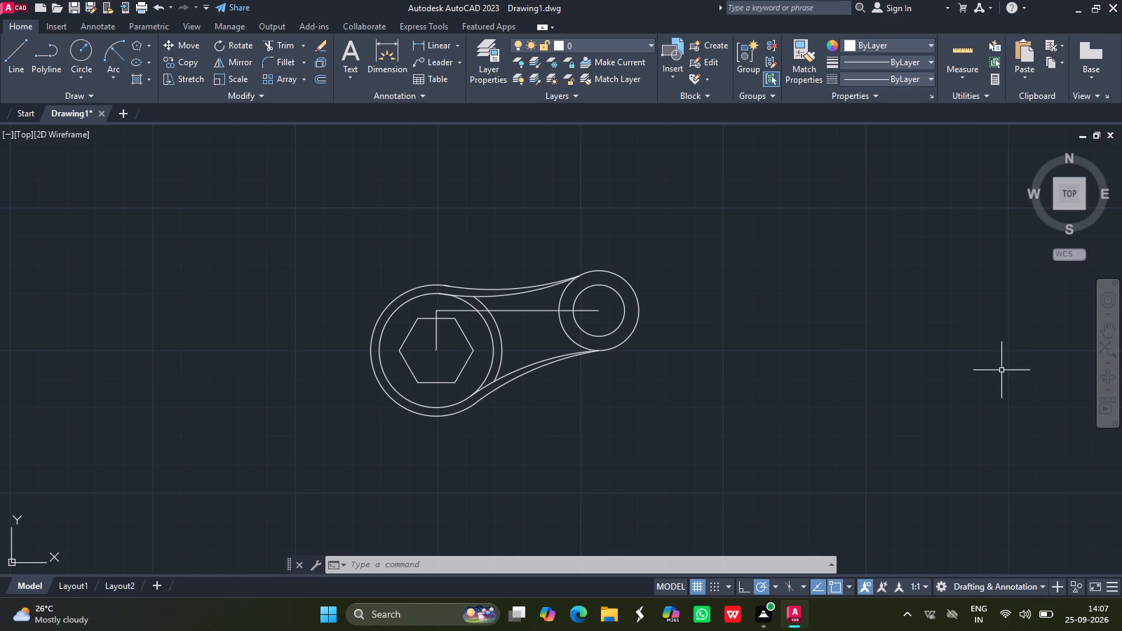
Draw a vertical line about 27 units long from the hexagon's centre straight down past the large circles.
left_click(1113, 327)
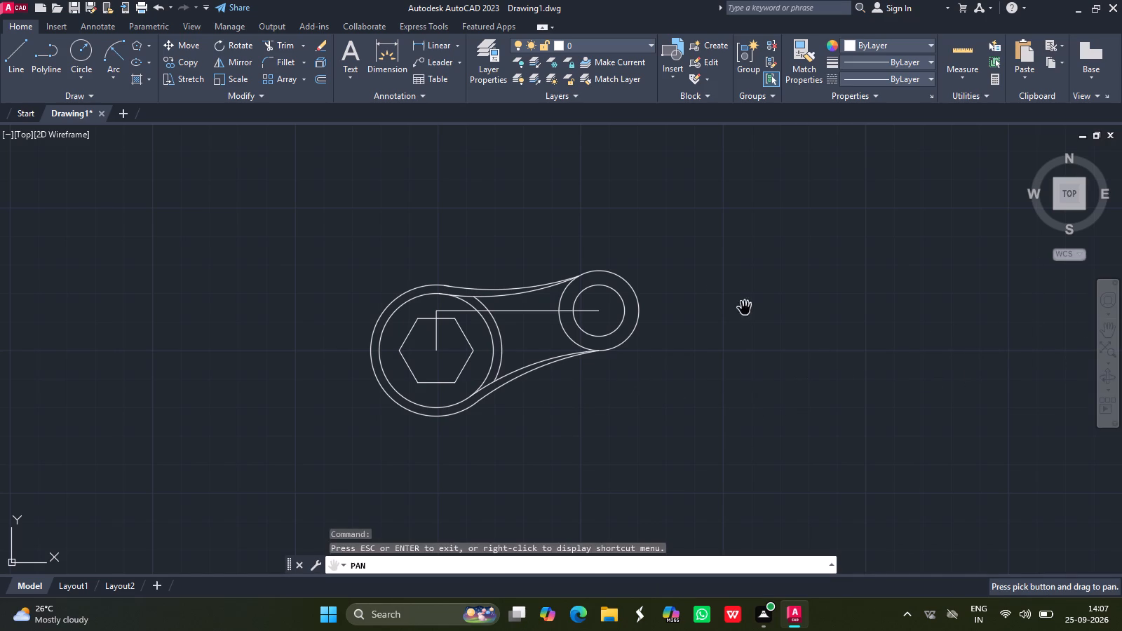
left_click_drag(511, 329, 655, 304)
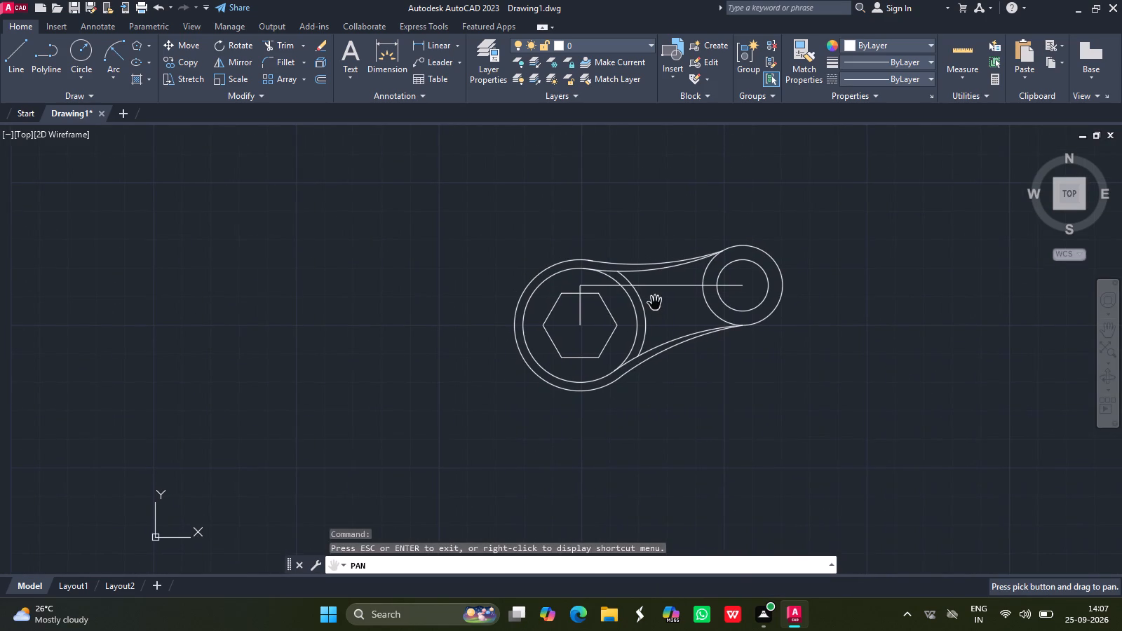
key("Escape")
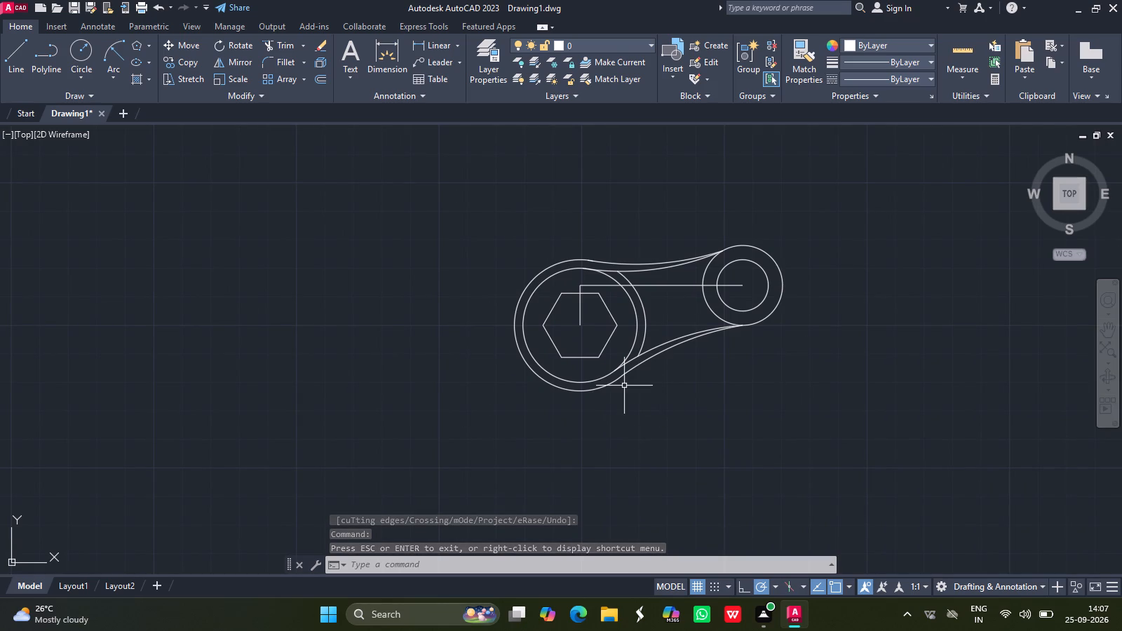
left_click(27, 48)
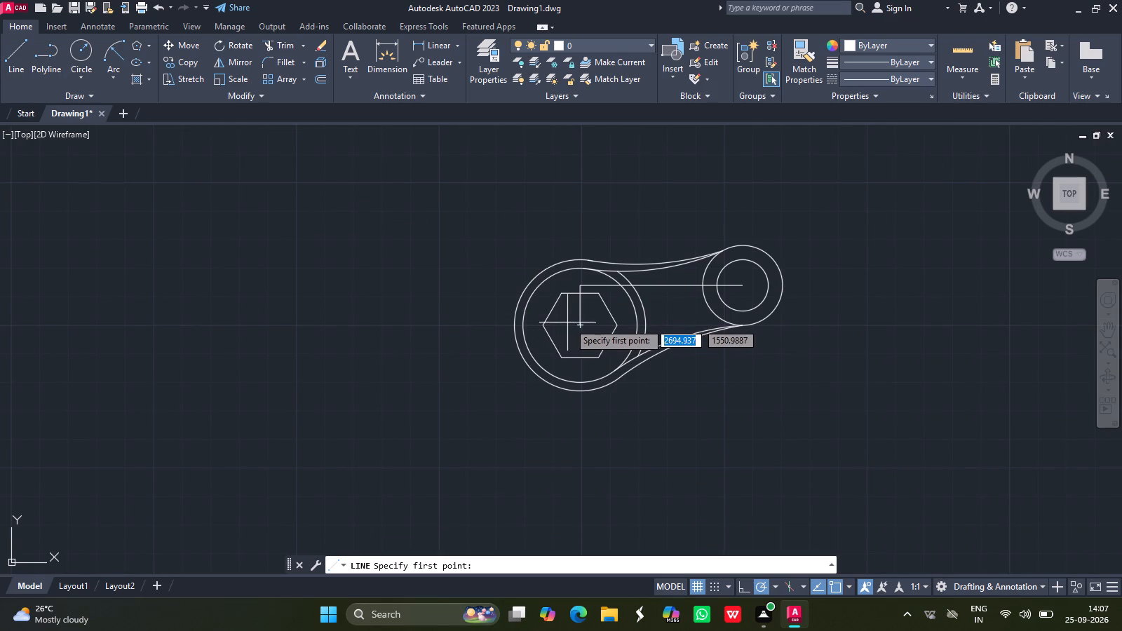
left_click_drag(579, 326, 581, 361)
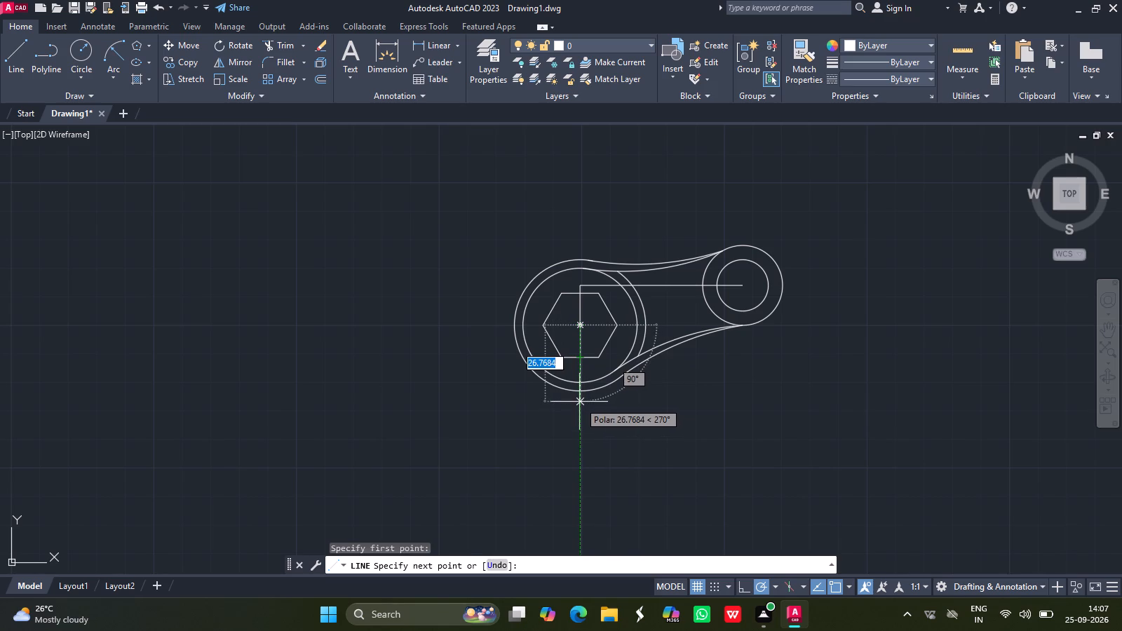
left_click(579, 402)
key("Return")
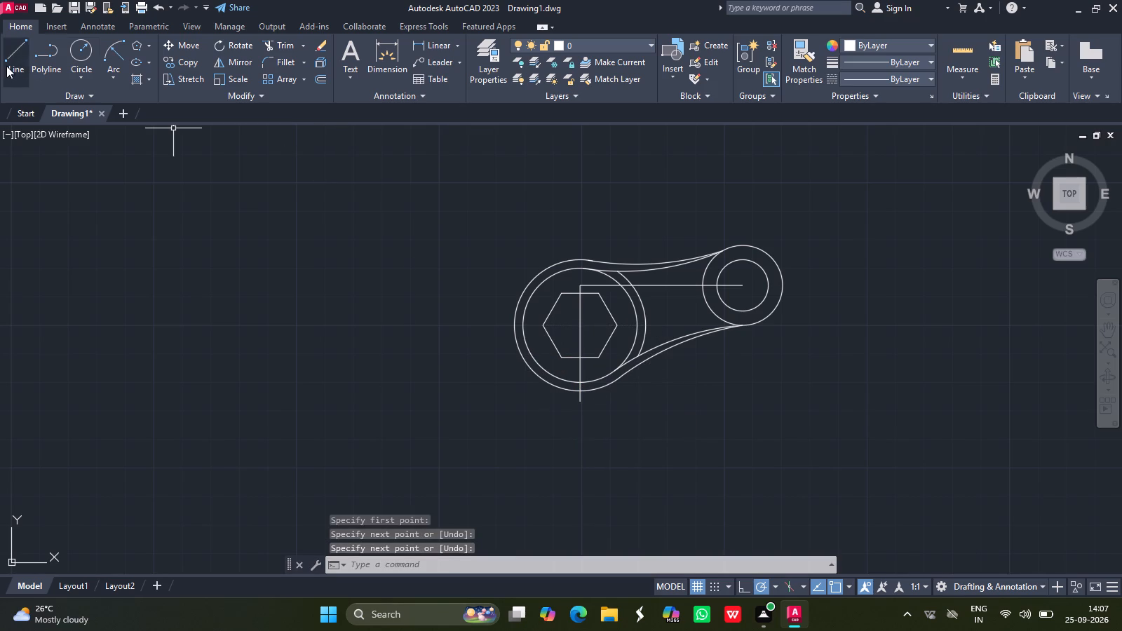
Draw a diagonal line from the hexagon's centre at 315°, ending just outside the lower connecting arcs.
left_click(20, 57)
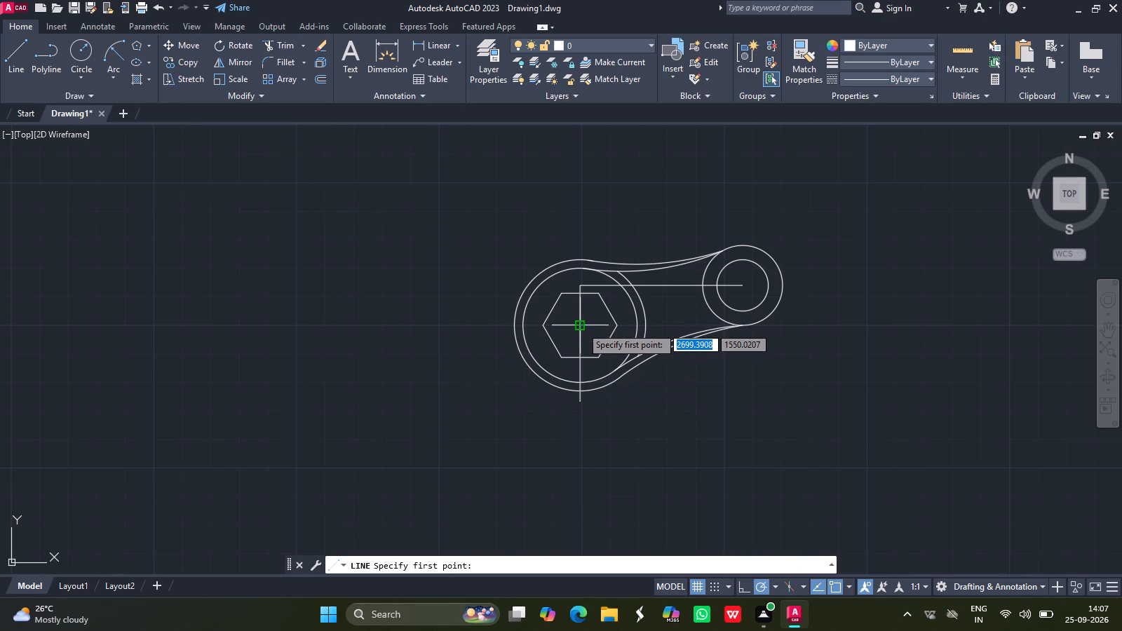
left_click_drag(581, 327, 647, 391)
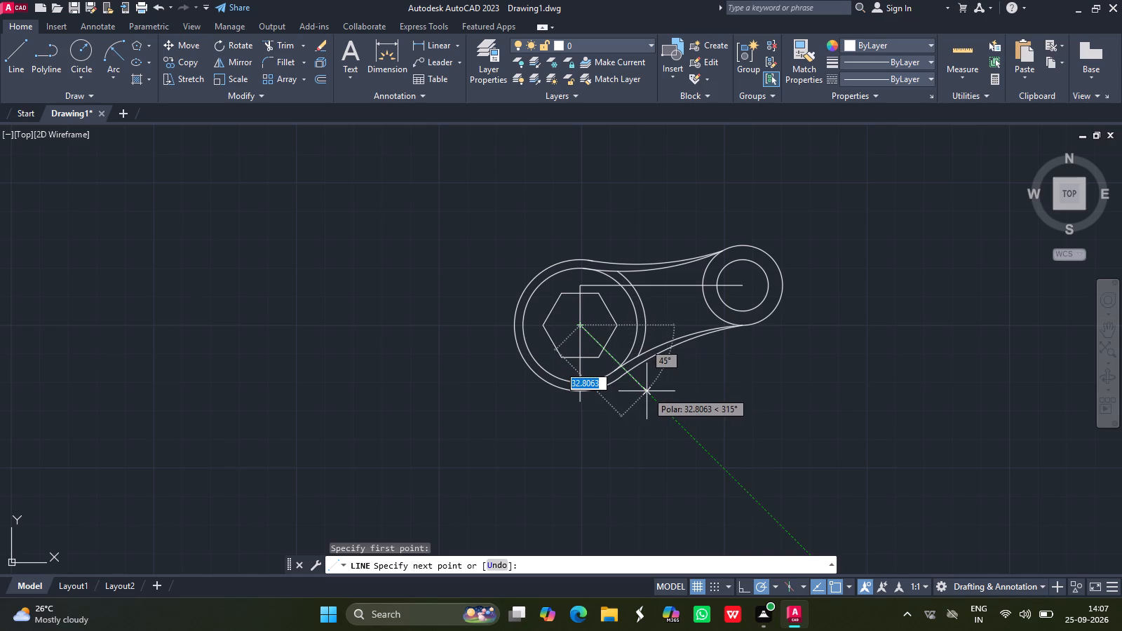
left_click_drag(647, 391, 647, 391)
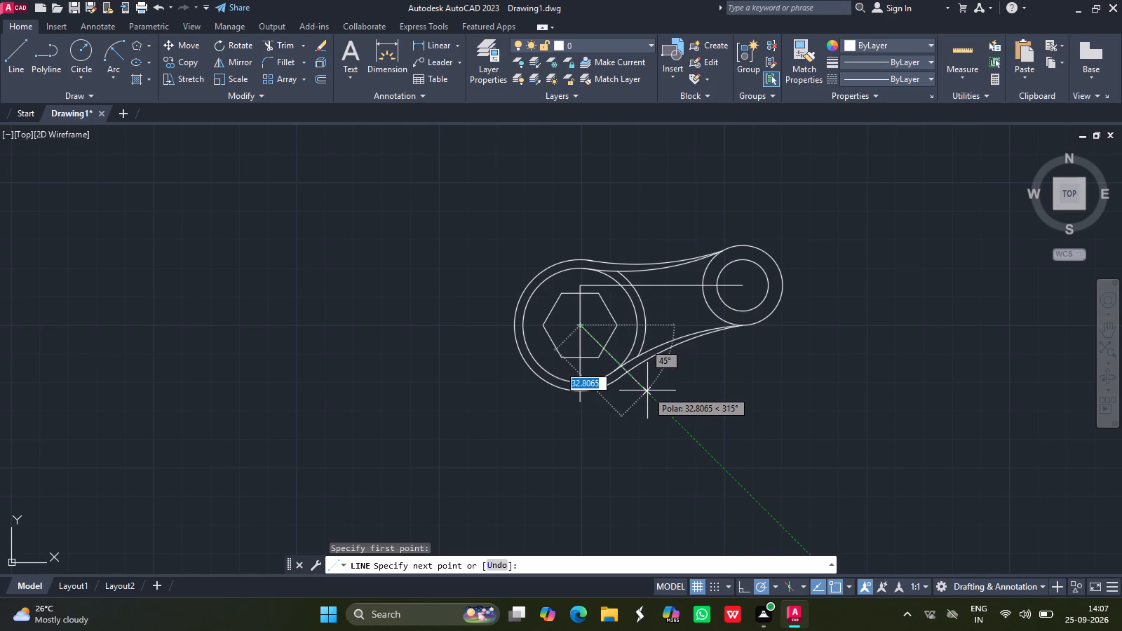
left_click_drag(647, 391, 647, 390)
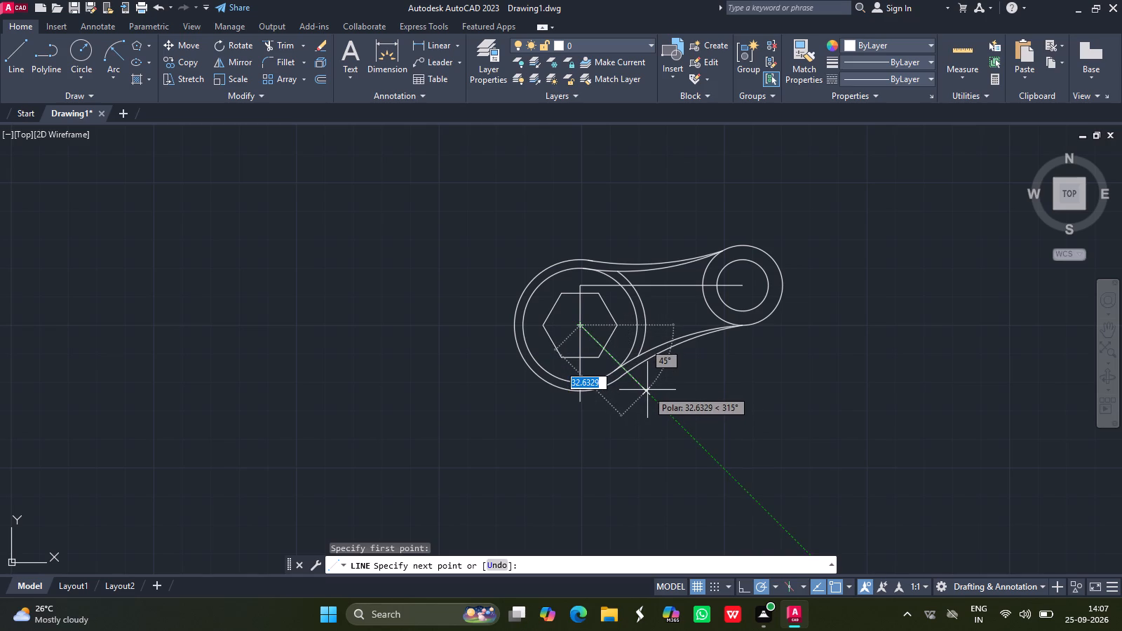
left_click(640, 385)
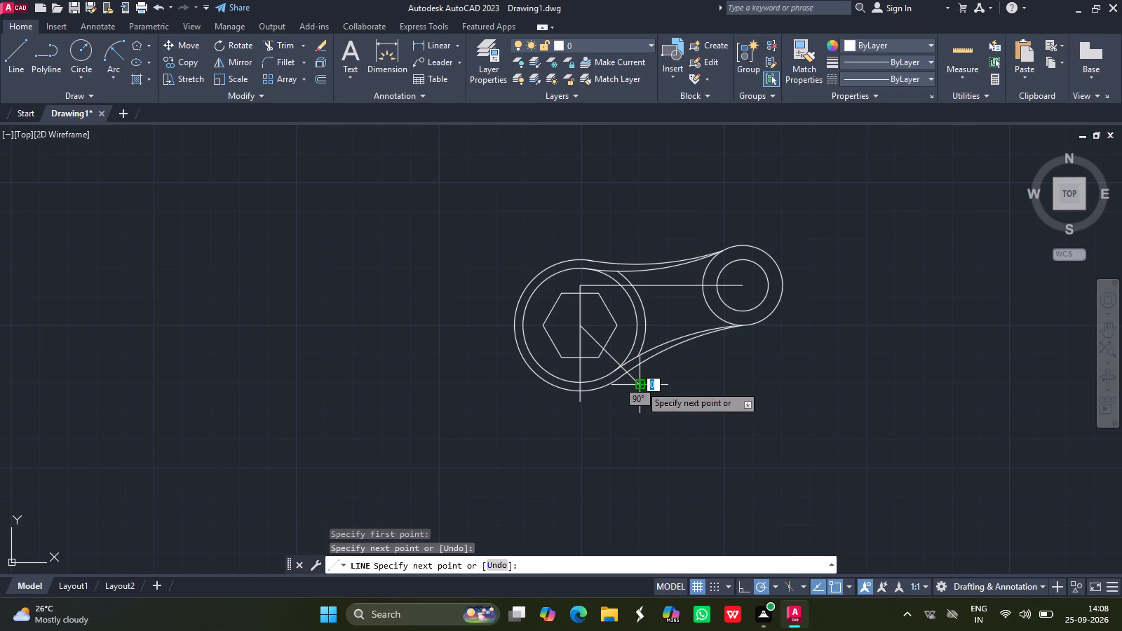
key("Return")
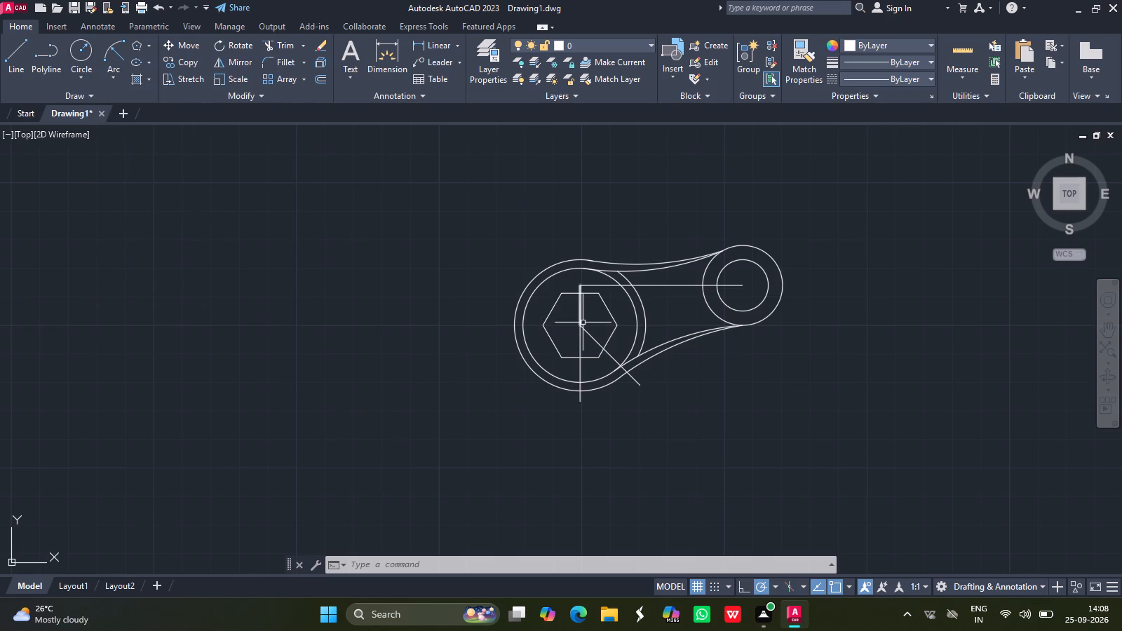
Draw a radius 45 circle centred on the hexagon's centre.
left_click(84, 49)
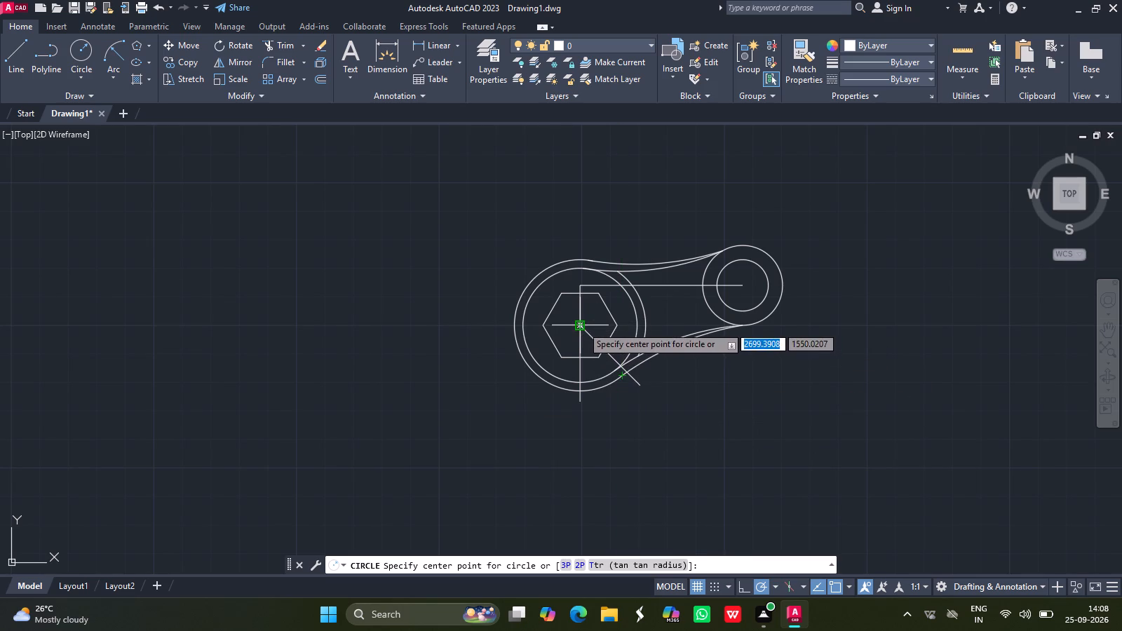
left_click_drag(582, 326, 504, 285)
type("45")
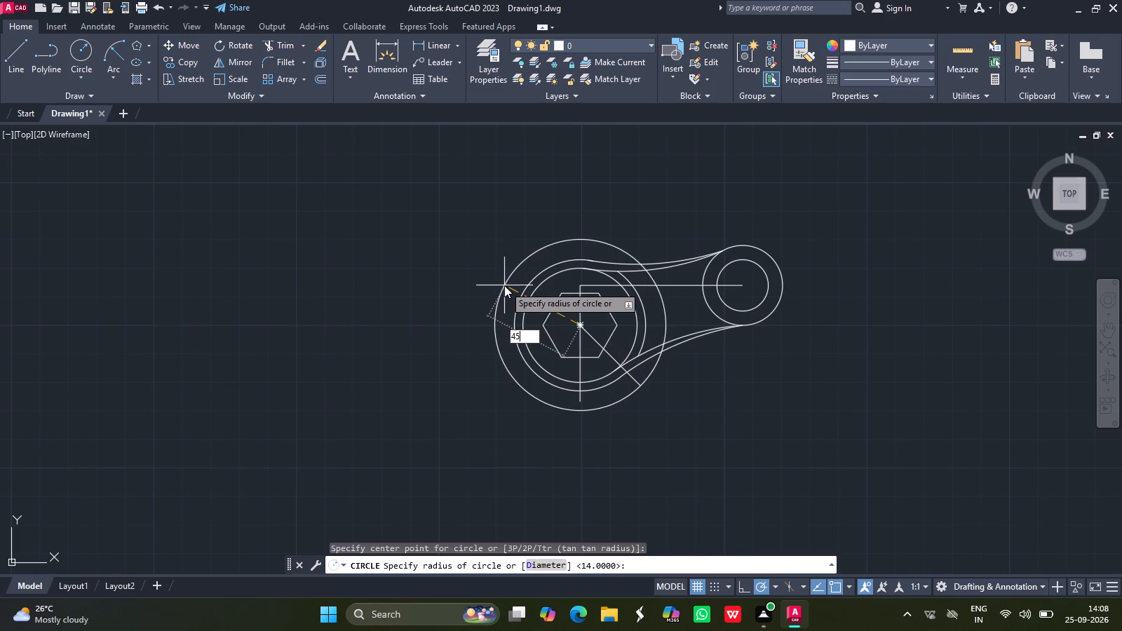
key("Return")
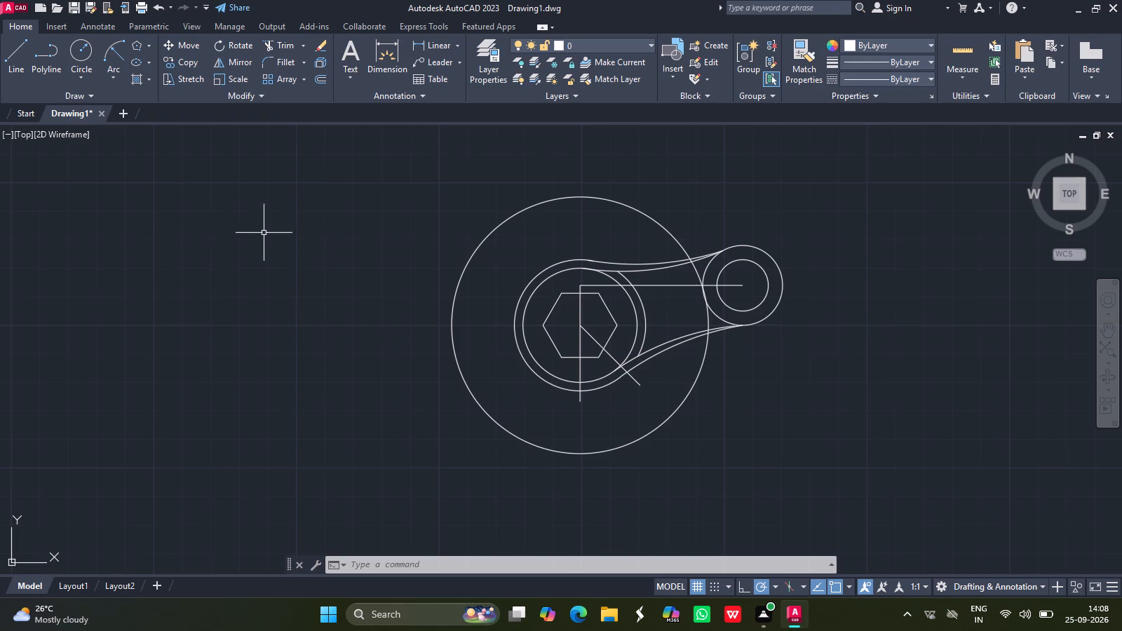
Draw a 54-unit line from the hexagon's centre toward the upper left at about 140°.
left_click(24, 57)
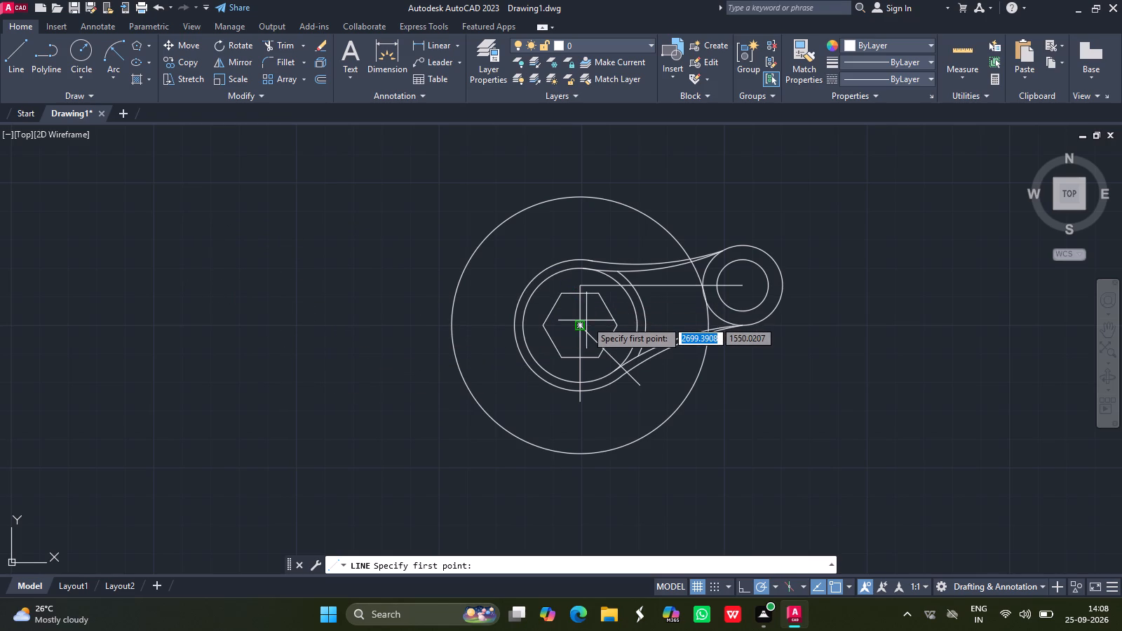
left_click_drag(580, 321, 488, 250)
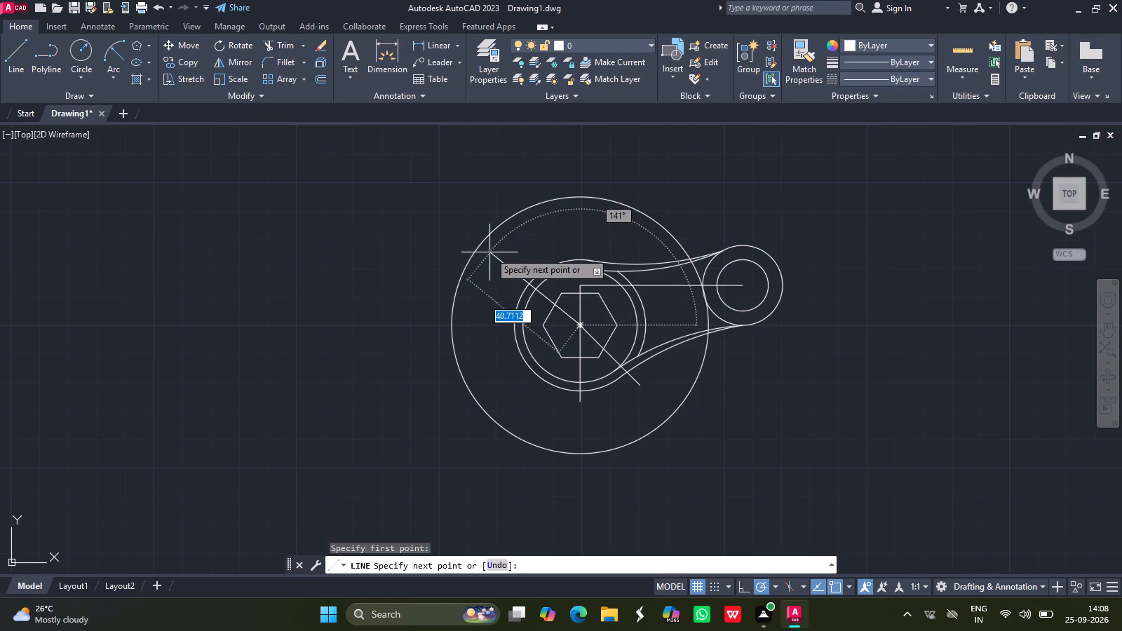
left_click_drag(488, 250, 466, 215)
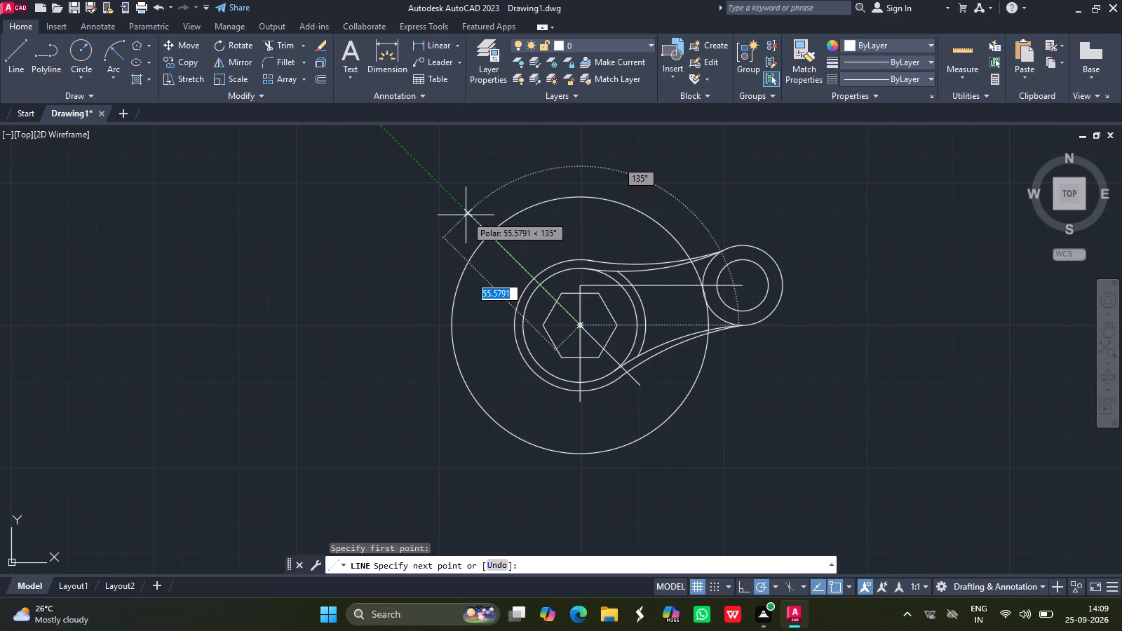
left_click_drag(466, 215, 466, 212)
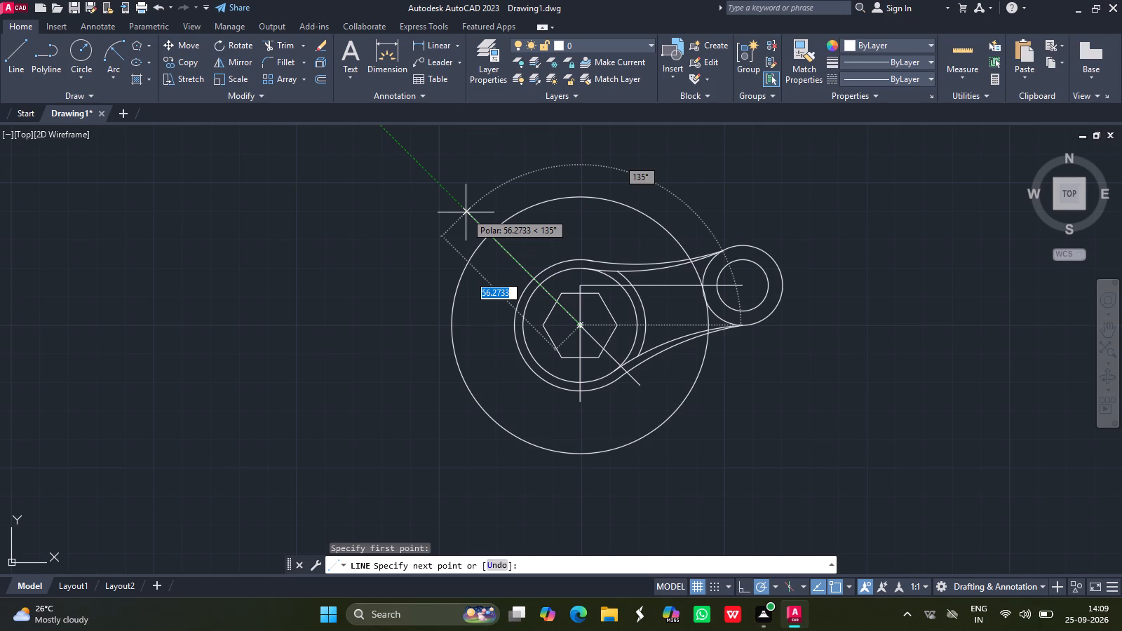
left_click_drag(466, 212, 461, 215)
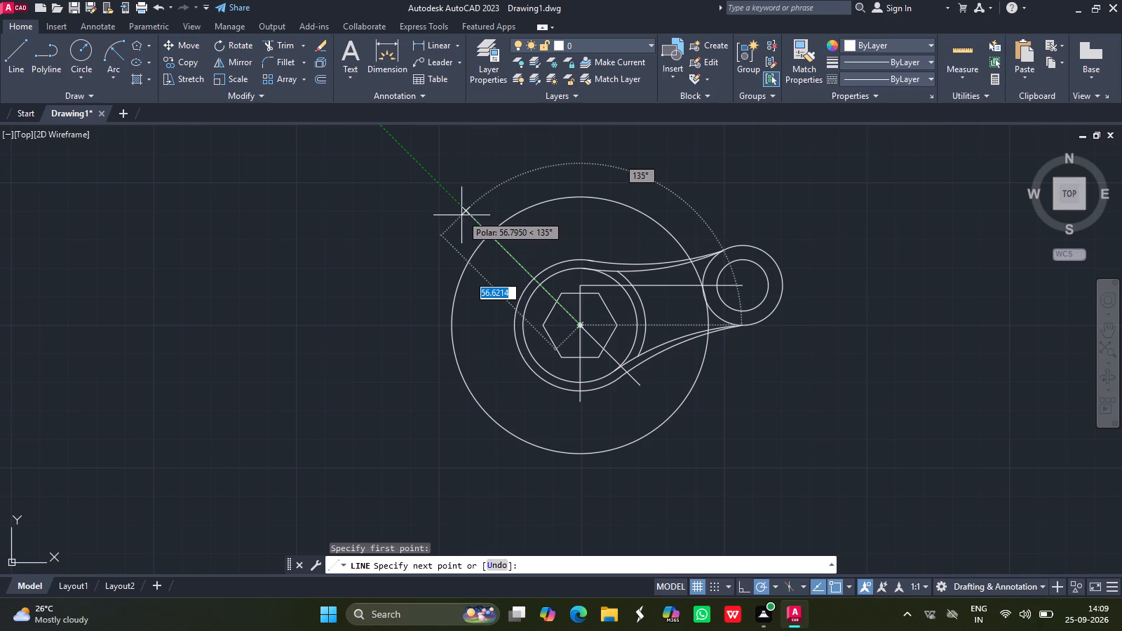
left_click_drag(461, 215, 452, 216)
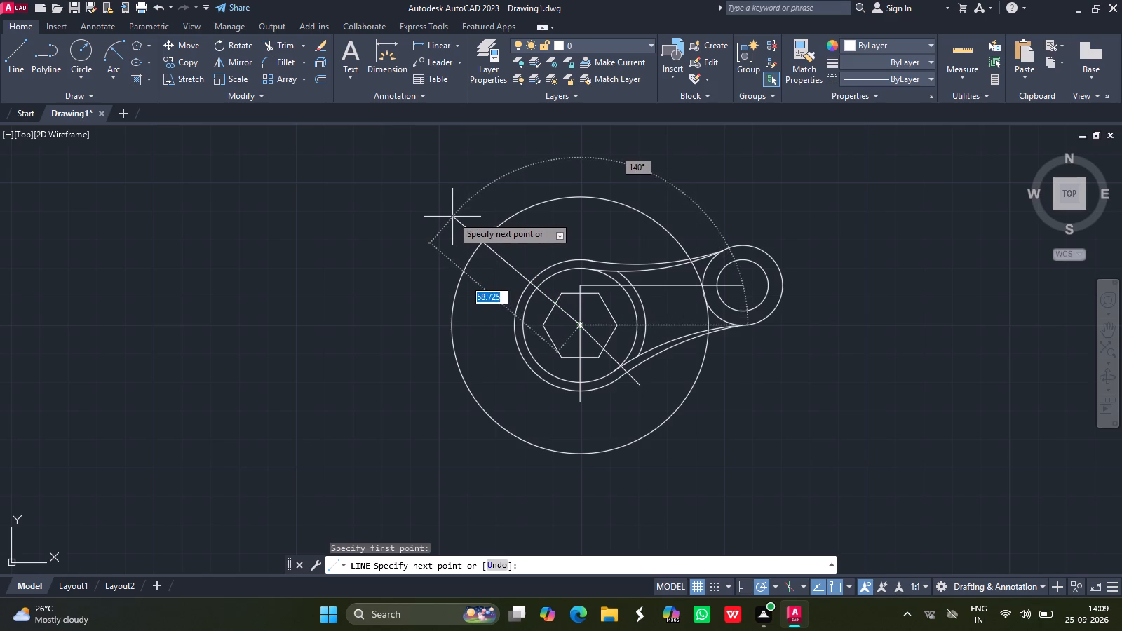
left_click_drag(452, 216, 450, 216)
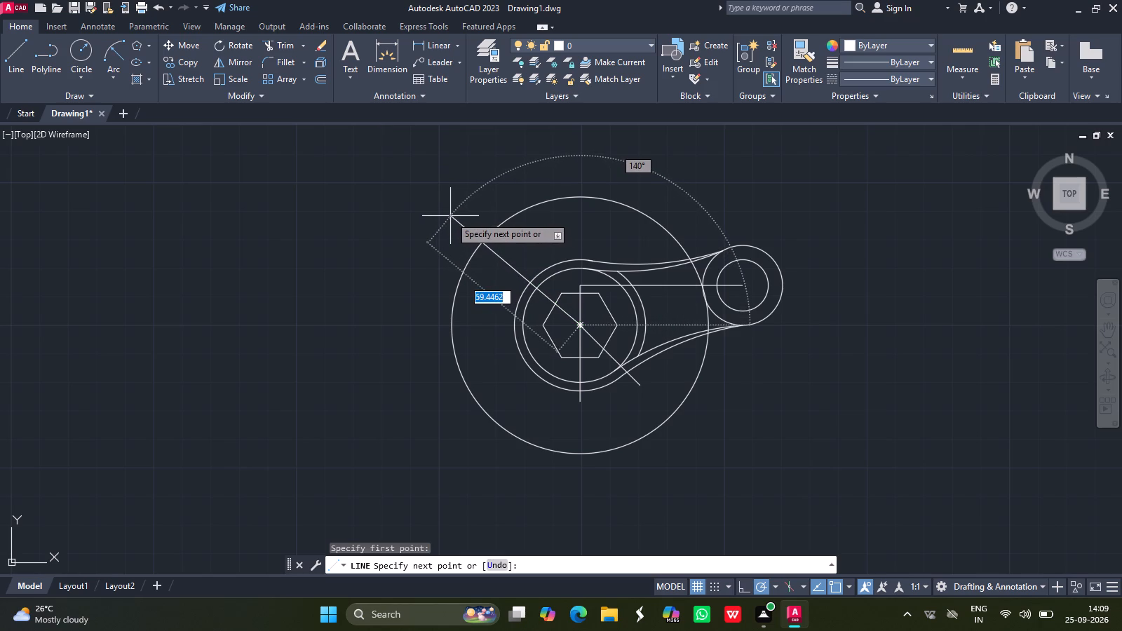
type("54")
key("Return")
key("Return")
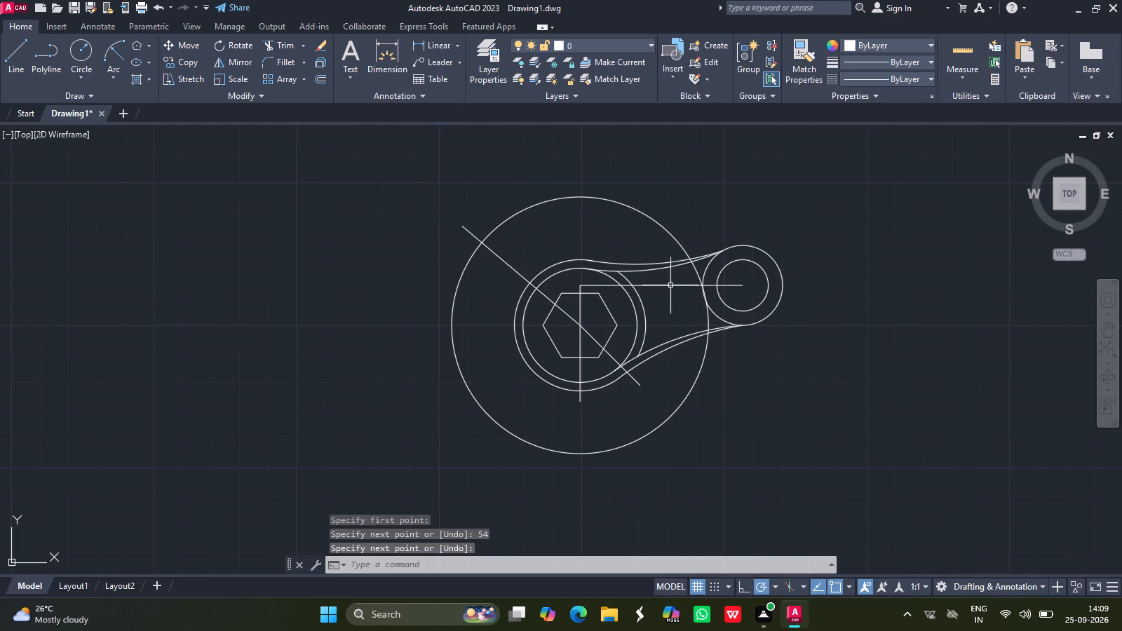
Draw concentric circles of radius 9 and radius 14 centred on the outer end of the 54-unit line.
left_click(86, 49)
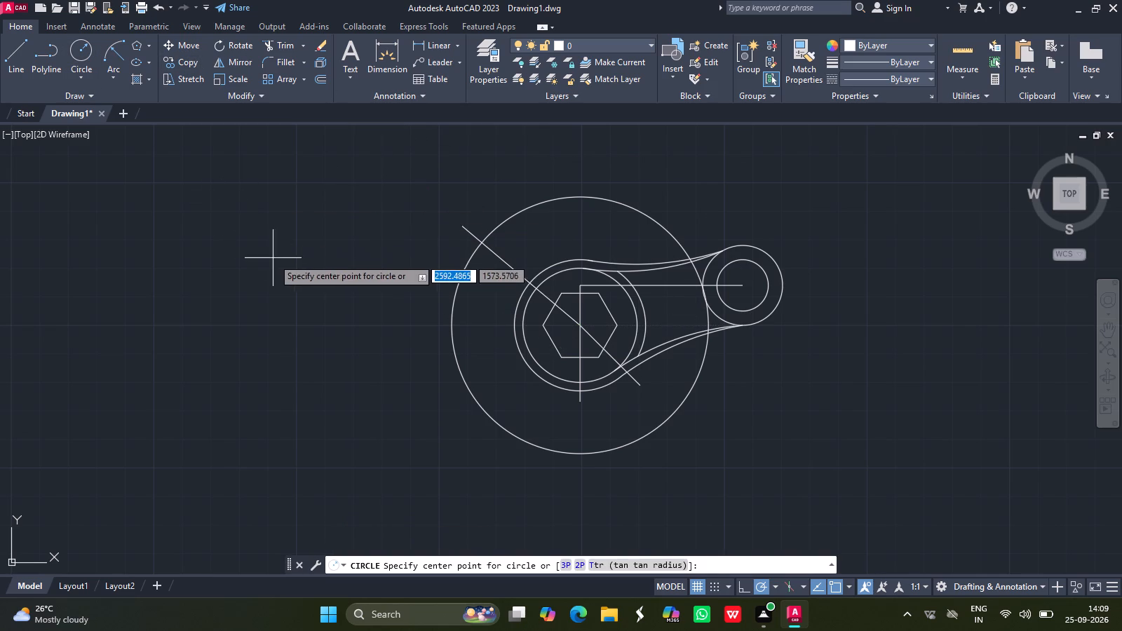
left_click_drag(465, 224, 461, 219)
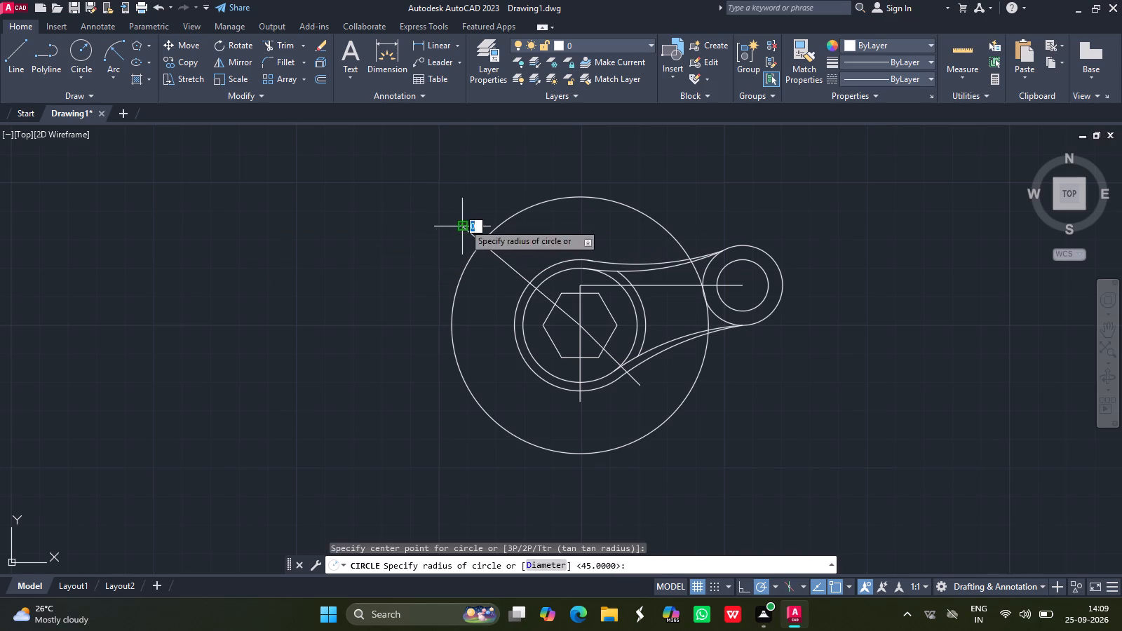
left_click_drag(461, 219, 447, 205)
key("9")
key("Return")
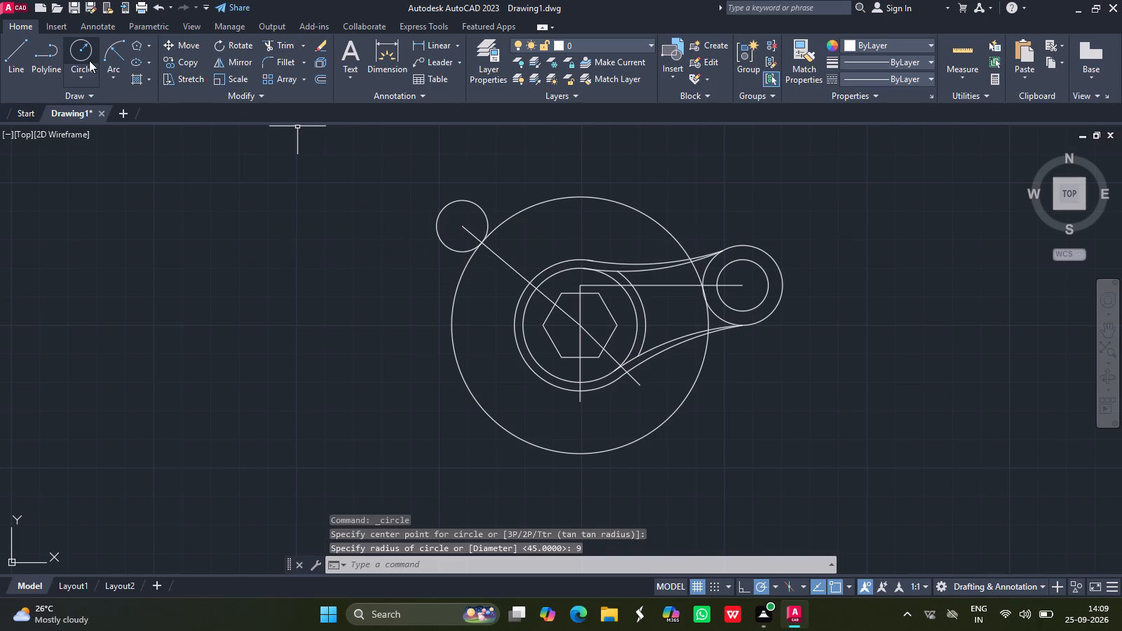
left_click(89, 55)
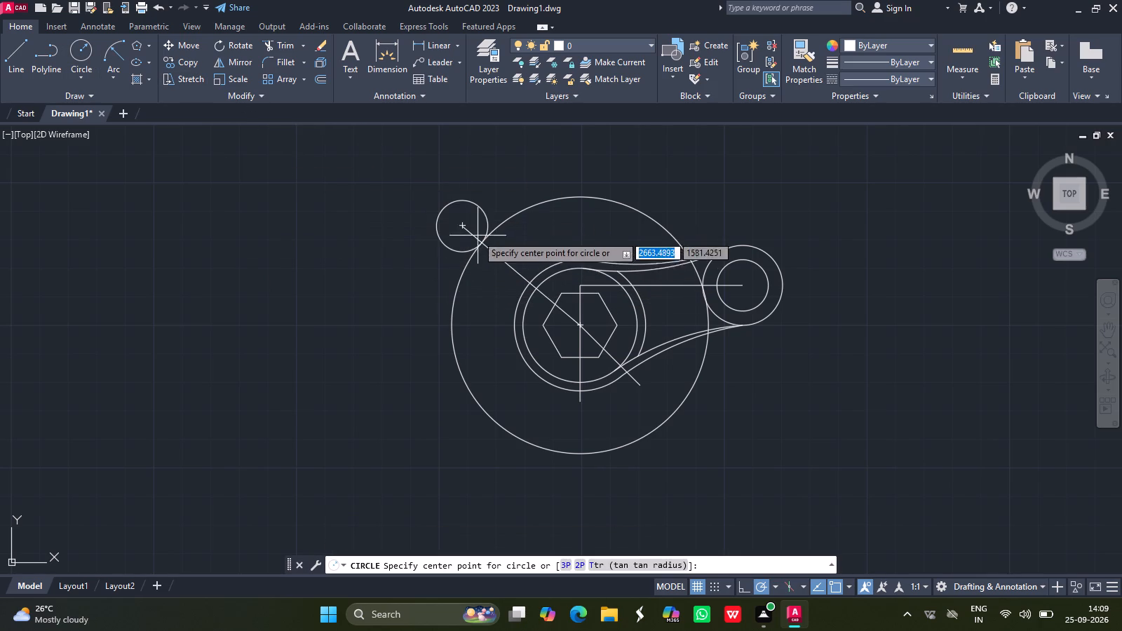
left_click_drag(464, 227, 421, 197)
type("14")
key("Return")
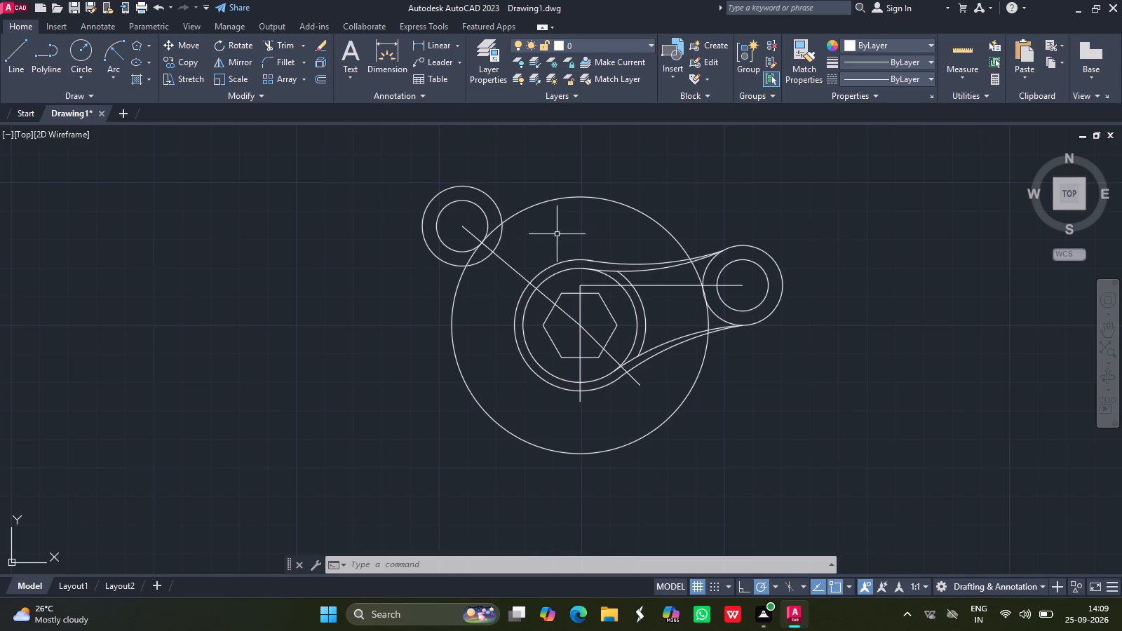
Fillet the upper junction of the new radius 14 circle and the radius 45 circle with radius 5.
left_click(276, 61)
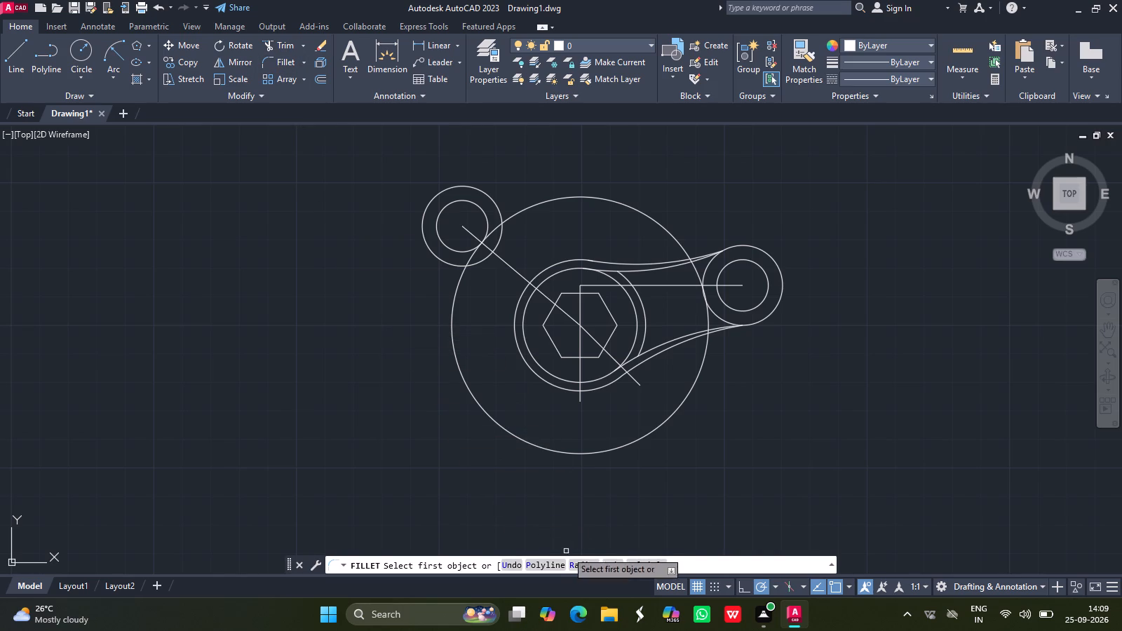
left_click(584, 565)
key("5")
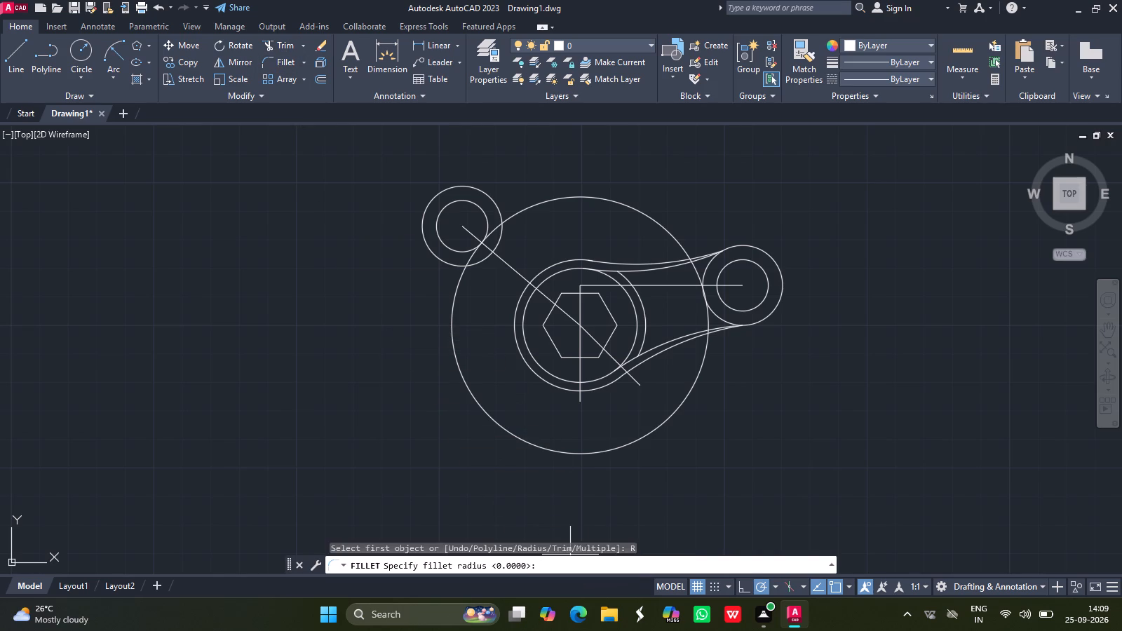
key("Return")
left_click_drag(494, 201, 515, 213)
left_click(515, 213)
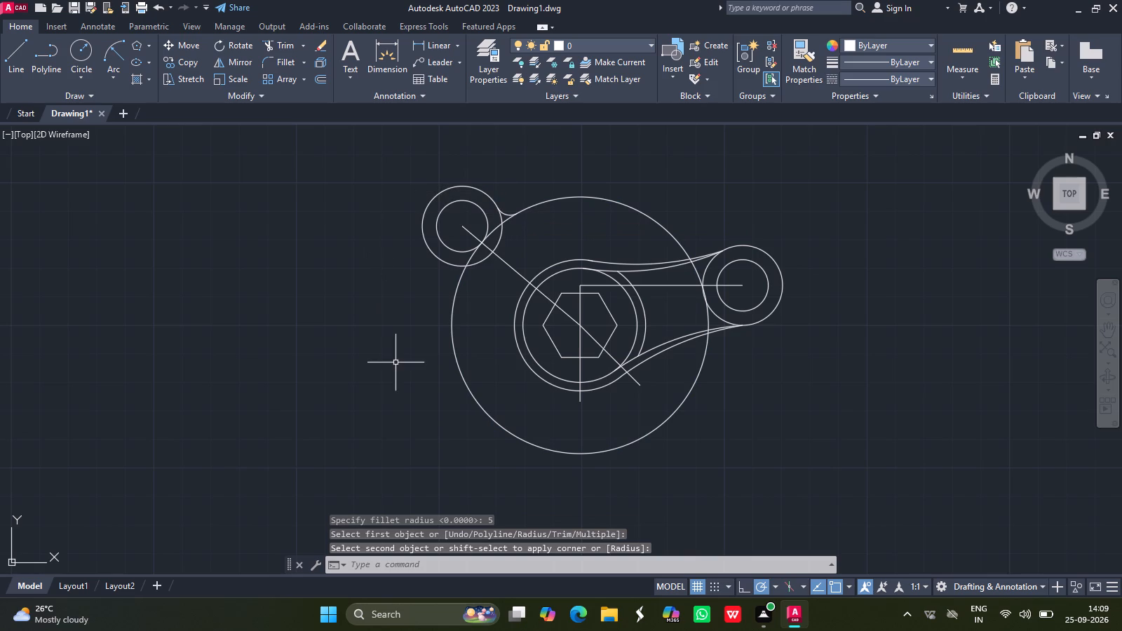
Turn on command-history logging with LOGFILEON.
left_click(474, 566)
key("l")
type("ogf")
left_click(396, 510)
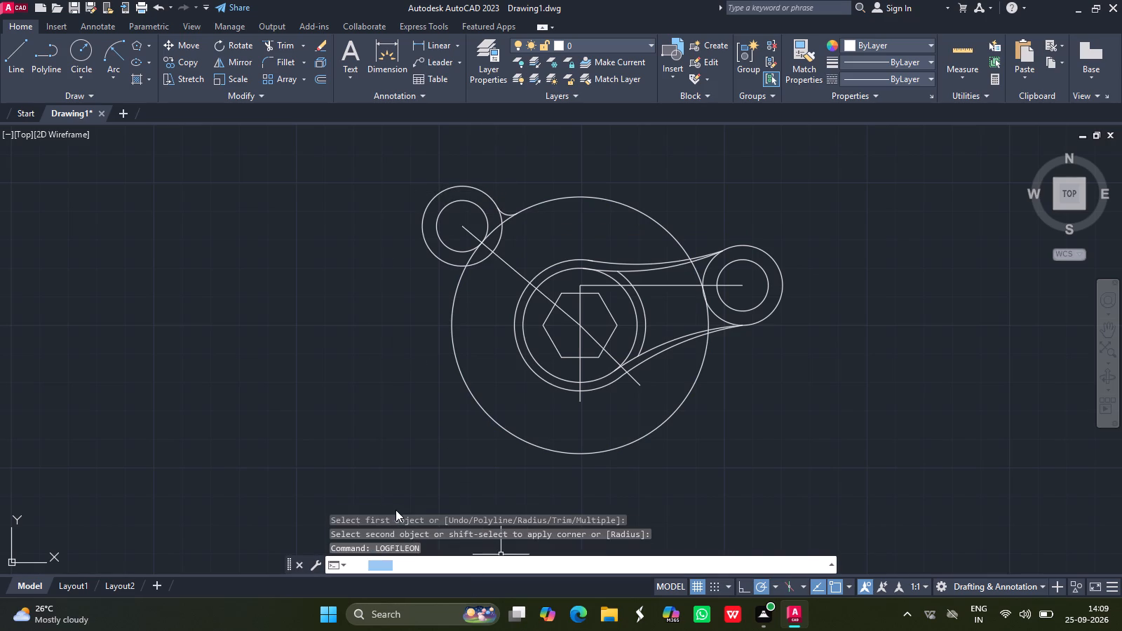
Draw a radius 4 circle in the empty area to the left of the link.
left_click(273, 60)
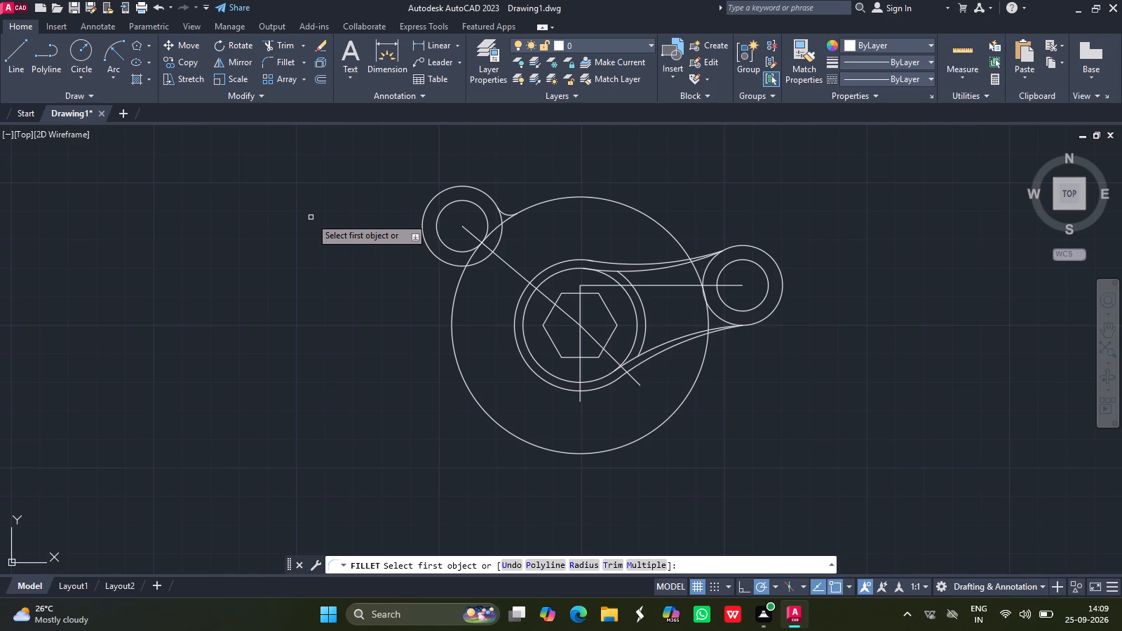
key("Escape")
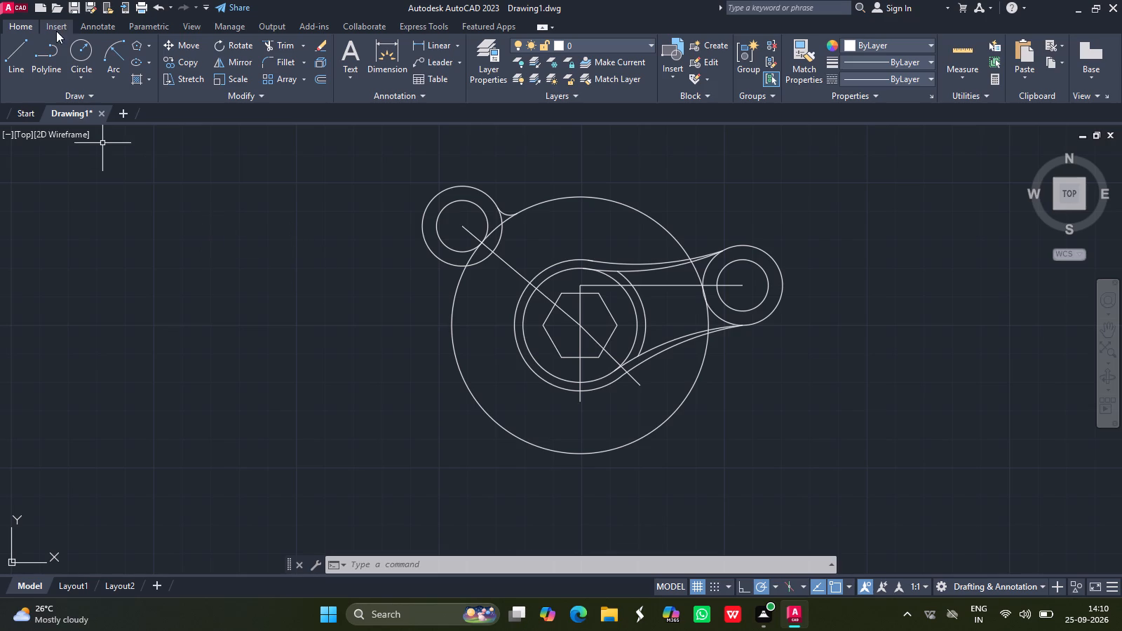
left_click(79, 49)
left_click_drag(245, 285, 219, 283)
key("4")
key("Return")
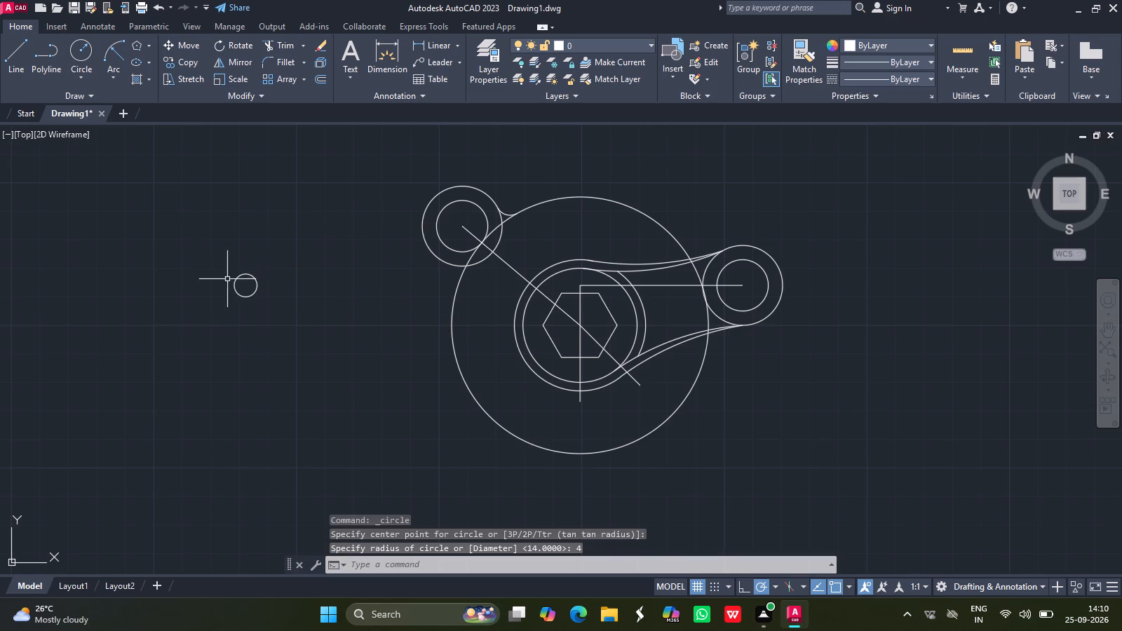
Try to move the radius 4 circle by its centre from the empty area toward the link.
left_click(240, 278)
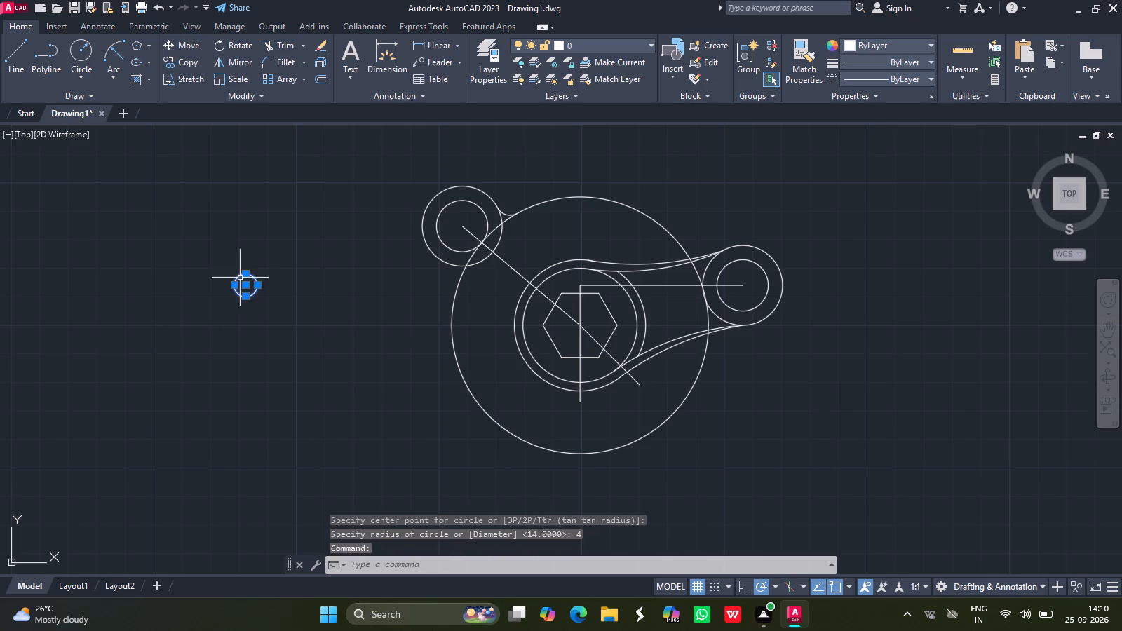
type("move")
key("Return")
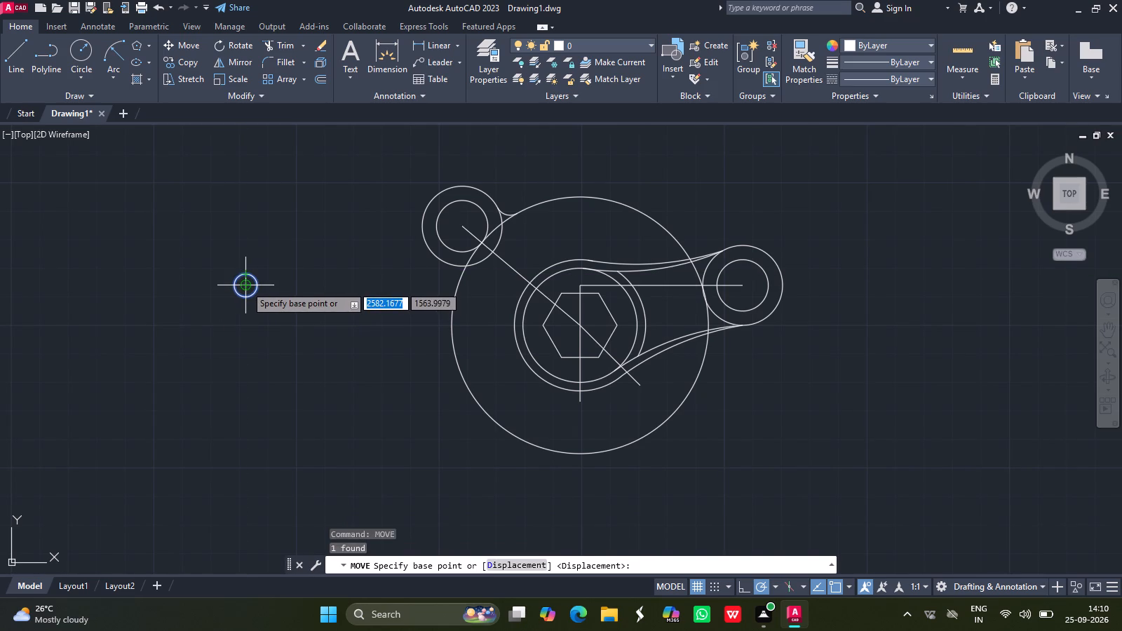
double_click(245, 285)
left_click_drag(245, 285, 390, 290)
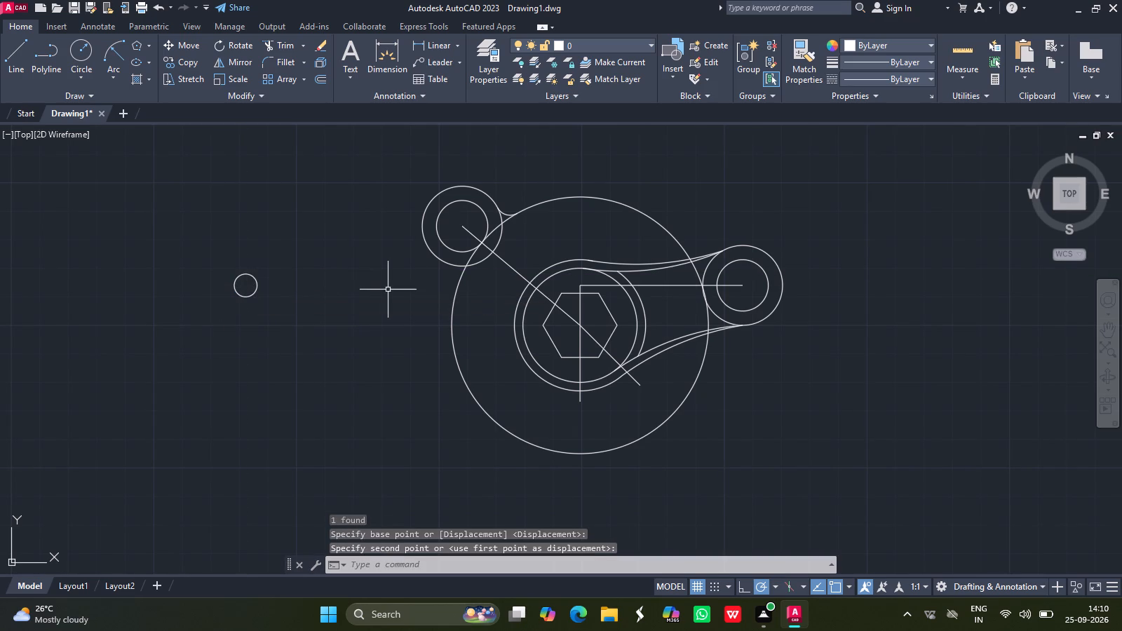
Move the radius 4 circle by its centre into the corner between the radius 45 circle and the side arm's upper arc.
left_click_drag(263, 303, 283, 278)
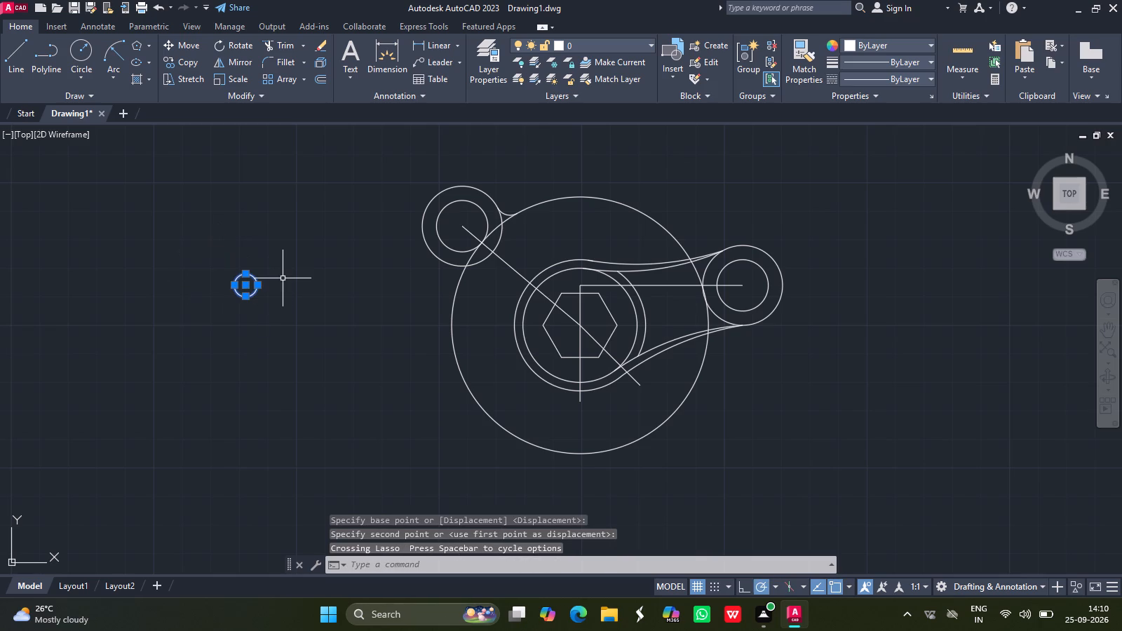
type("move")
key("Return")
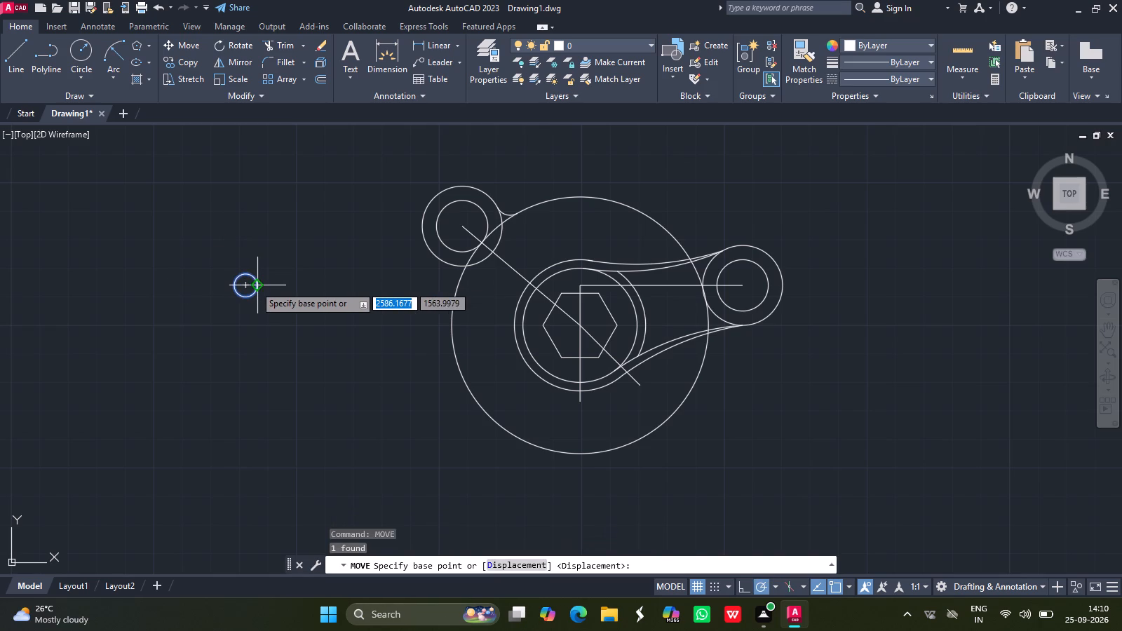
left_click_drag(249, 283, 456, 290)
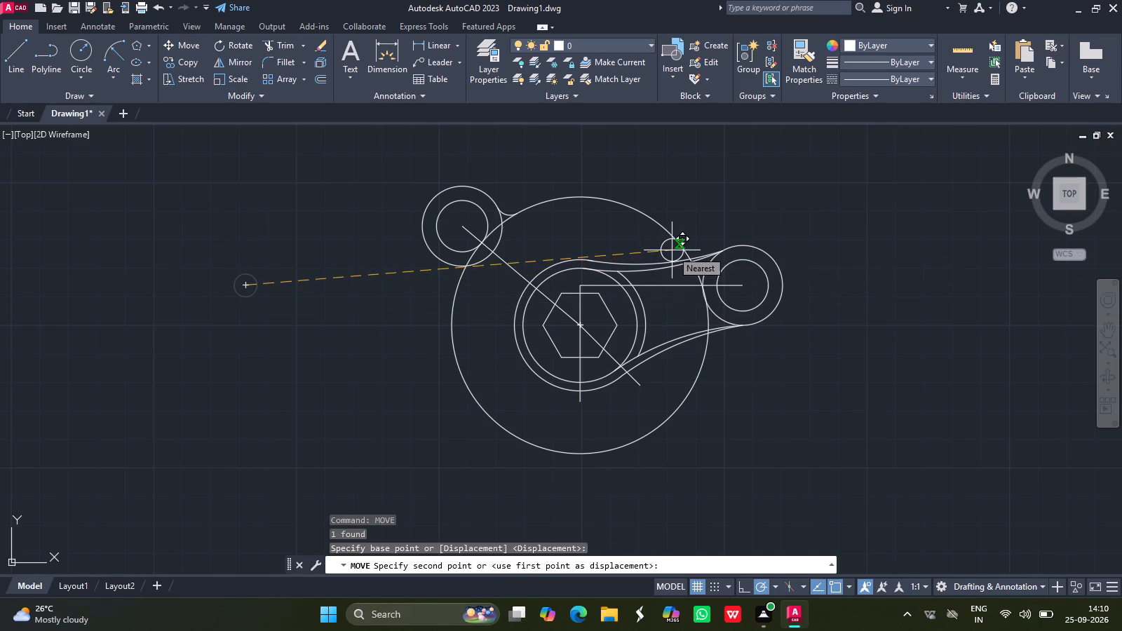
scroll(672, 250, "up", 3, "ctrl")
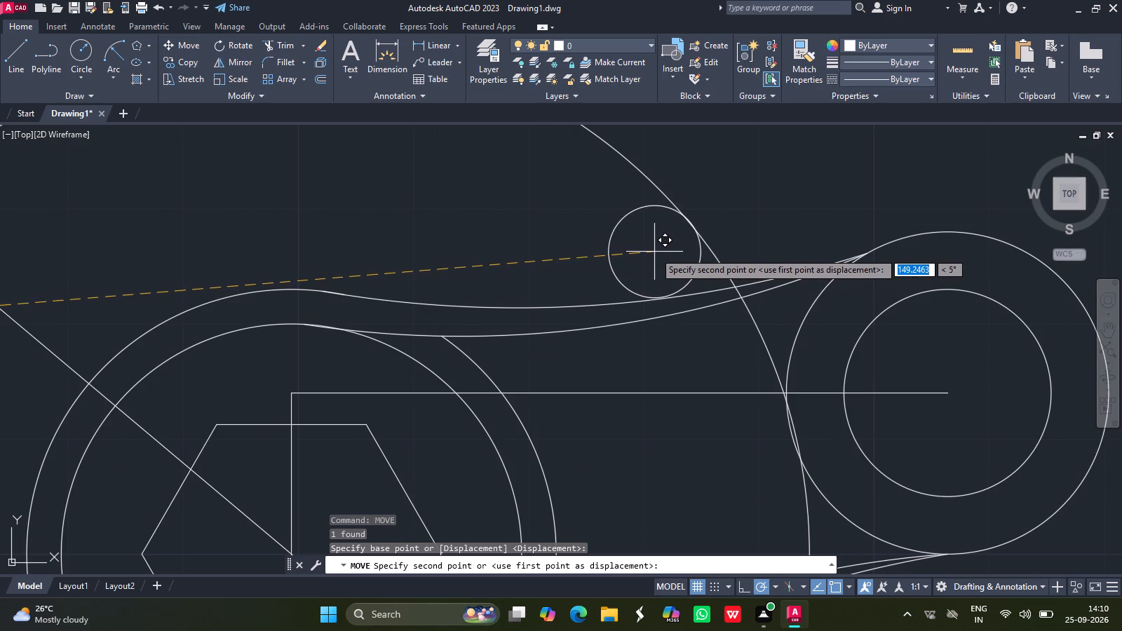
left_click(654, 252)
Nudge the radius 4 circle about 0.2 units at 315° to touch the arm's upper arc and the radius 45 circle.
scroll(654, 252, "up", 2, "ctrl")
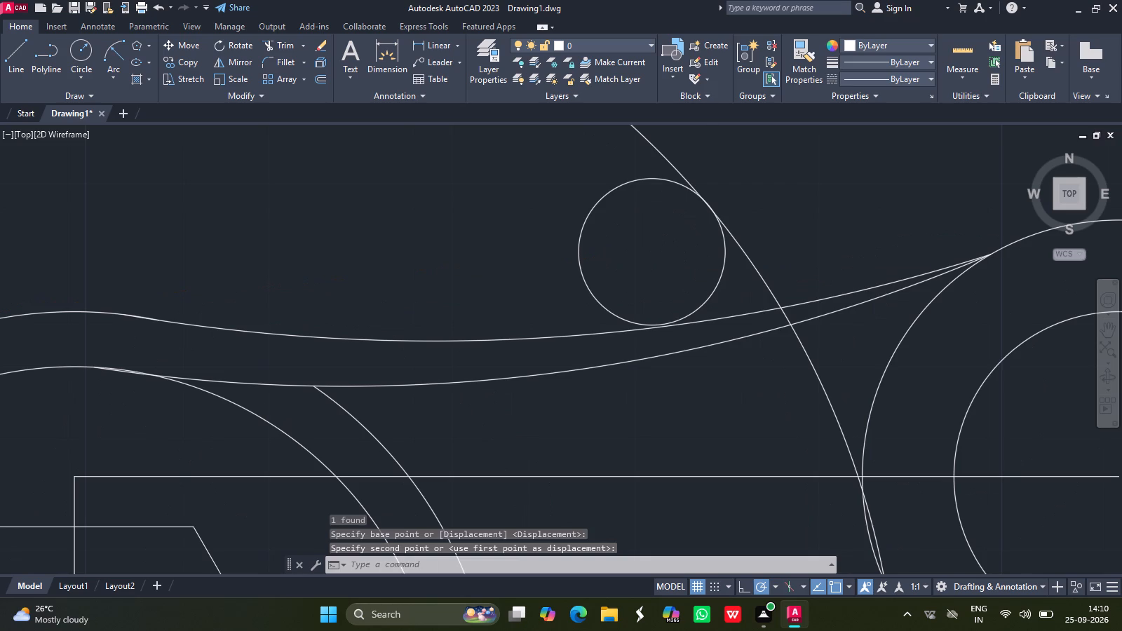
left_click(552, 182)
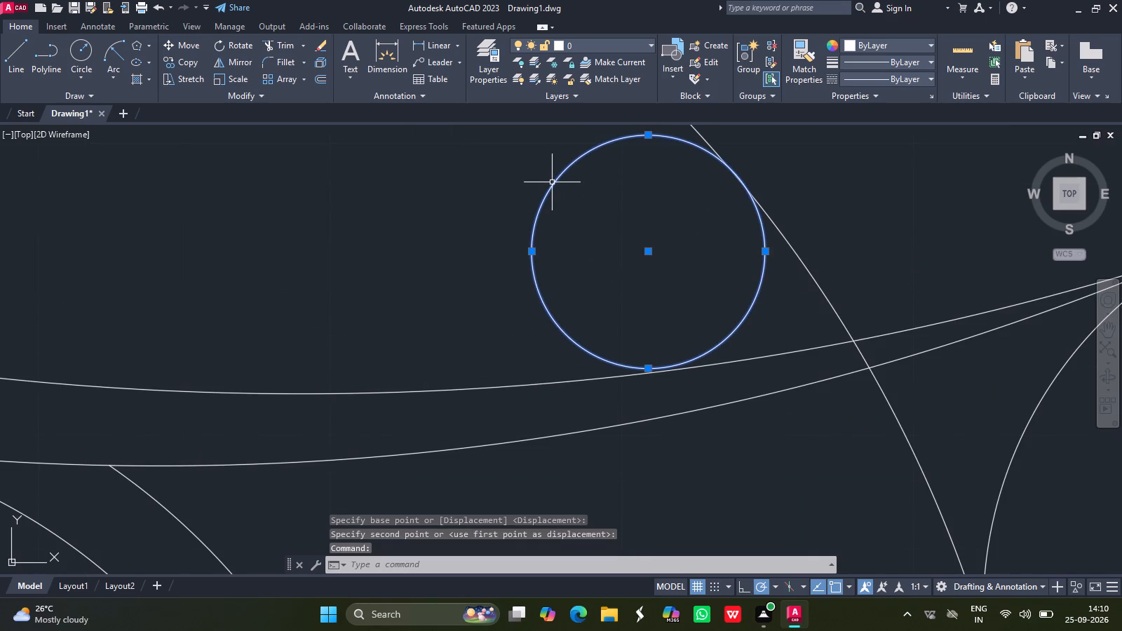
type("move")
key("Return")
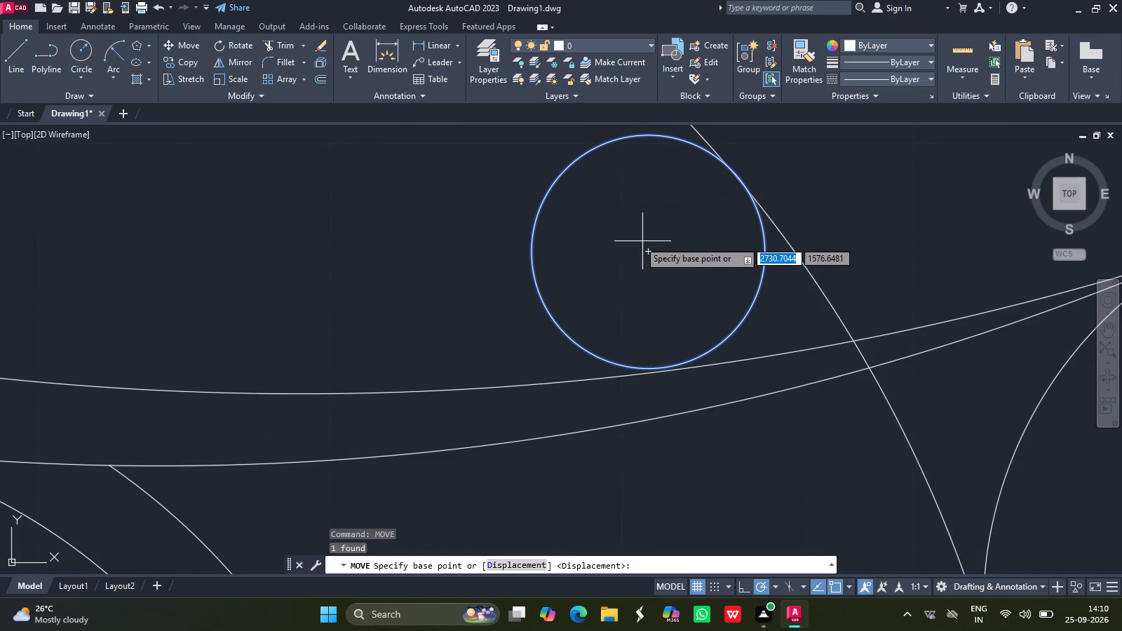
left_click_drag(651, 250, 651, 254)
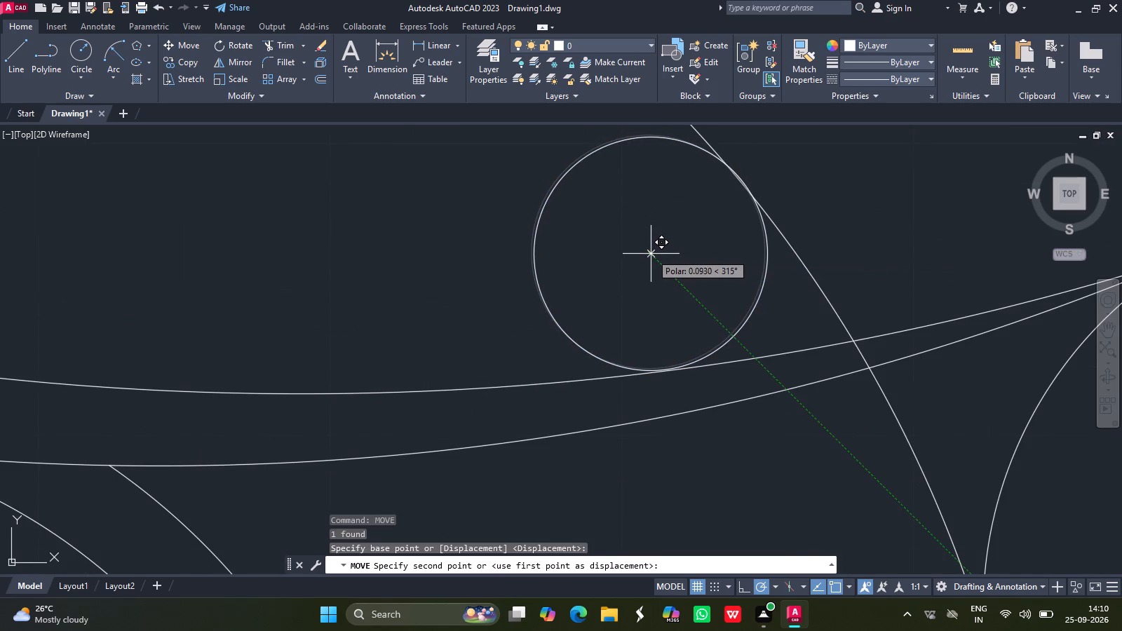
left_click_drag(651, 254, 651, 257)
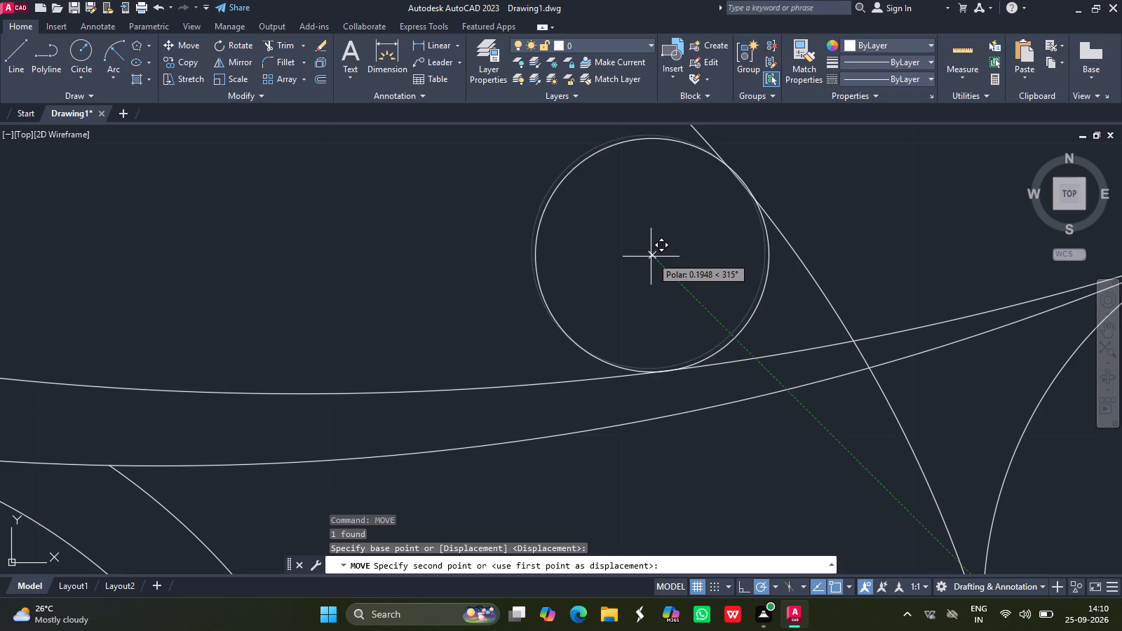
left_click_drag(651, 257, 652, 257)
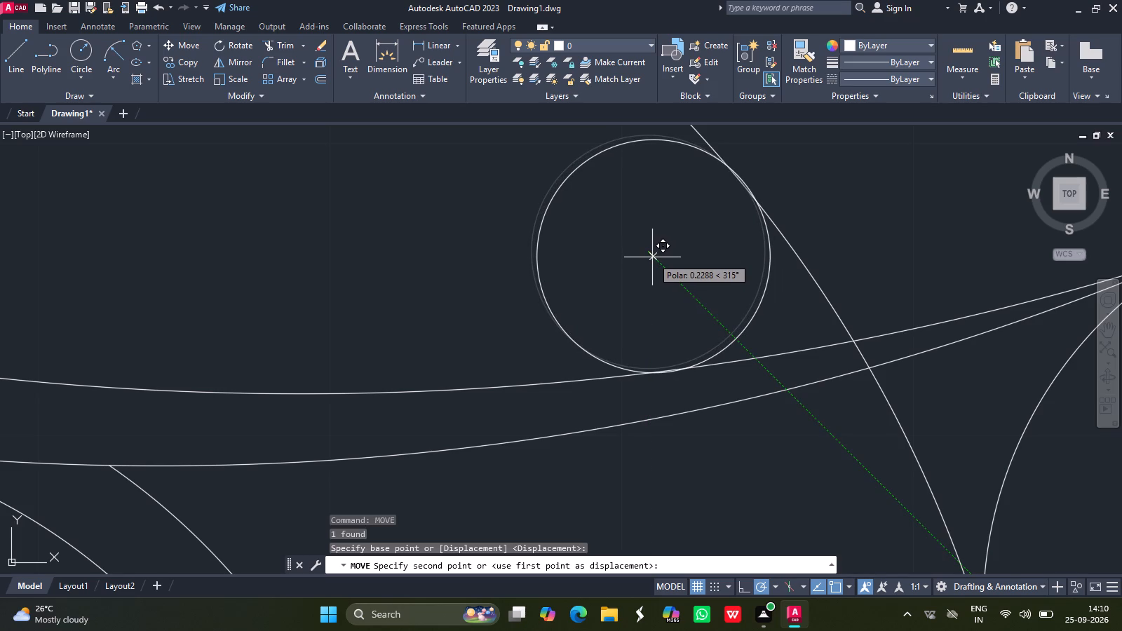
left_click_drag(652, 257, 652, 257)
left_click(652, 257)
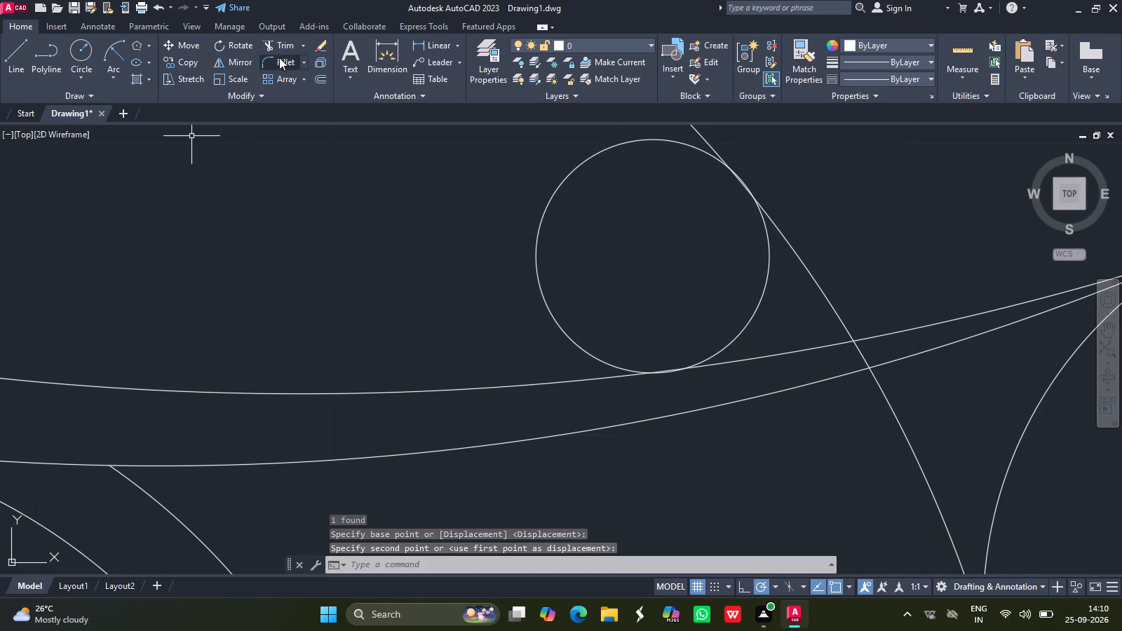
Trim the outer side of the radius 4 circle and the adjoining radius 45 circle piece down to the arm's upper arc.
left_click(275, 46)
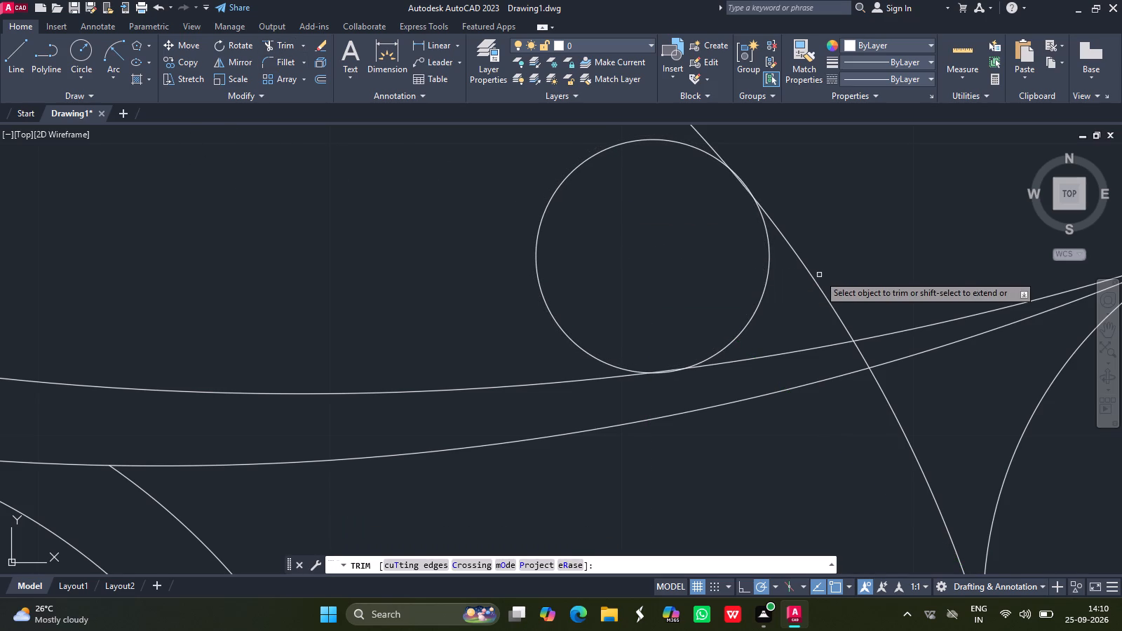
left_click_drag(818, 283, 760, 297)
left_click(760, 297)
scroll(760, 297, "down", 3, "ctrl")
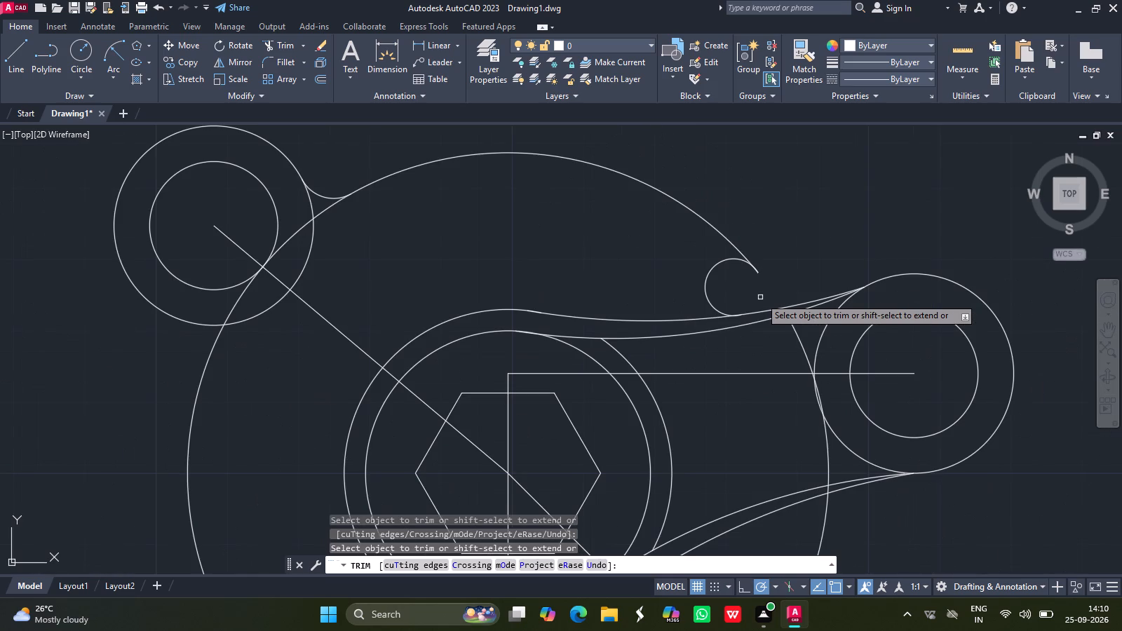
key("Return")
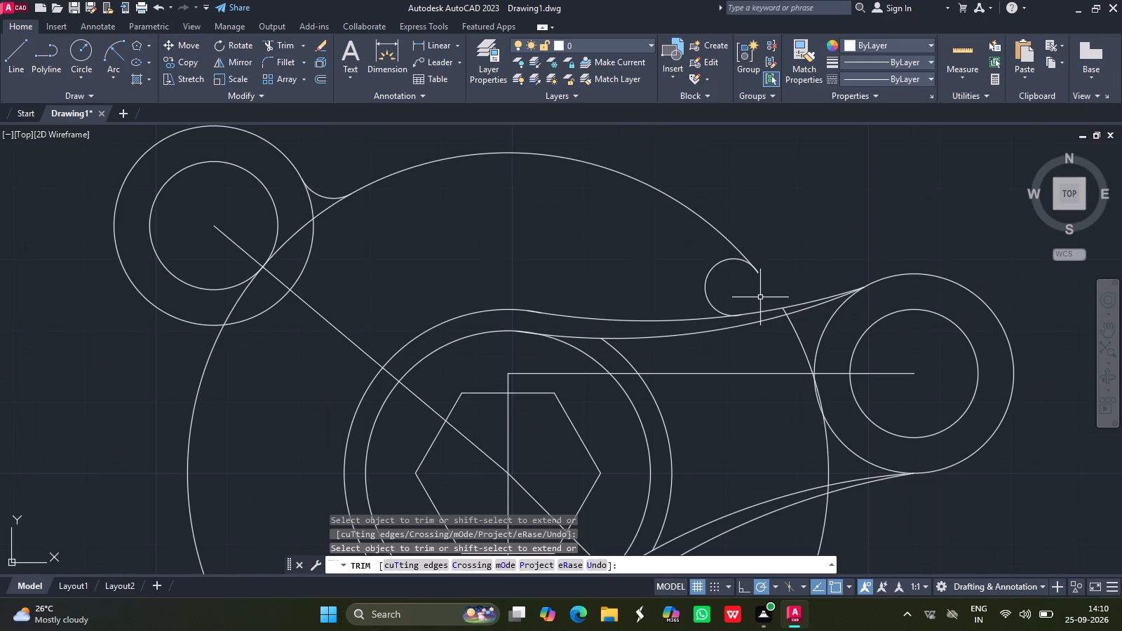
Draw another radius 4 circle in the empty area to the left of the link.
scroll(760, 297, "down", 1, "ctrl")
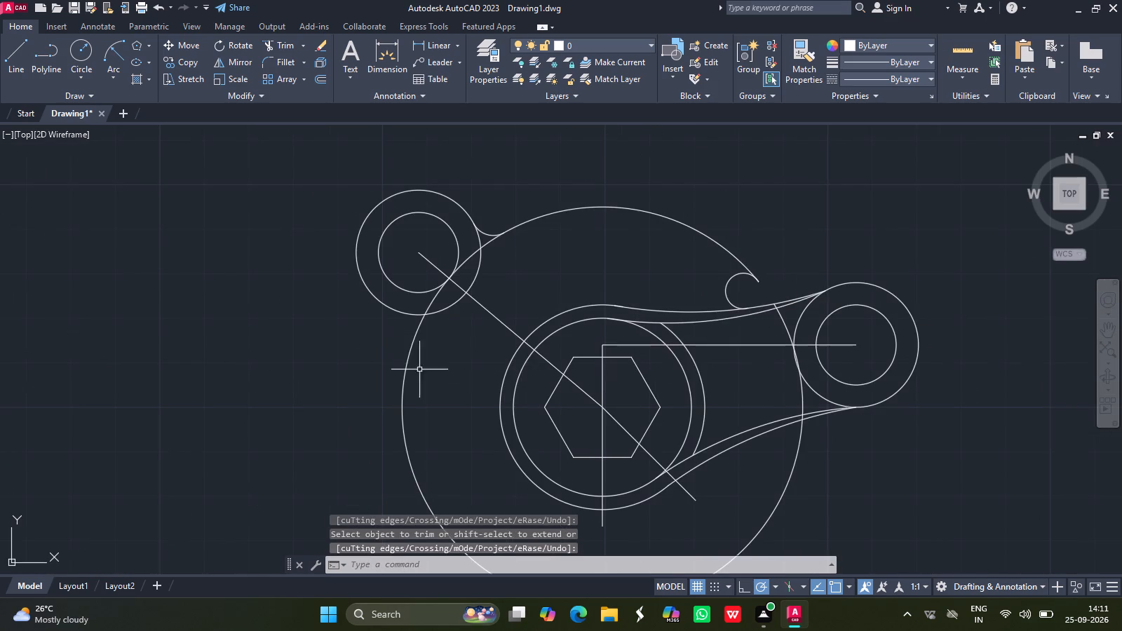
scroll(418, 353, "down", 2, "ctrl")
scroll(418, 353, "up", 1, "ctrl")
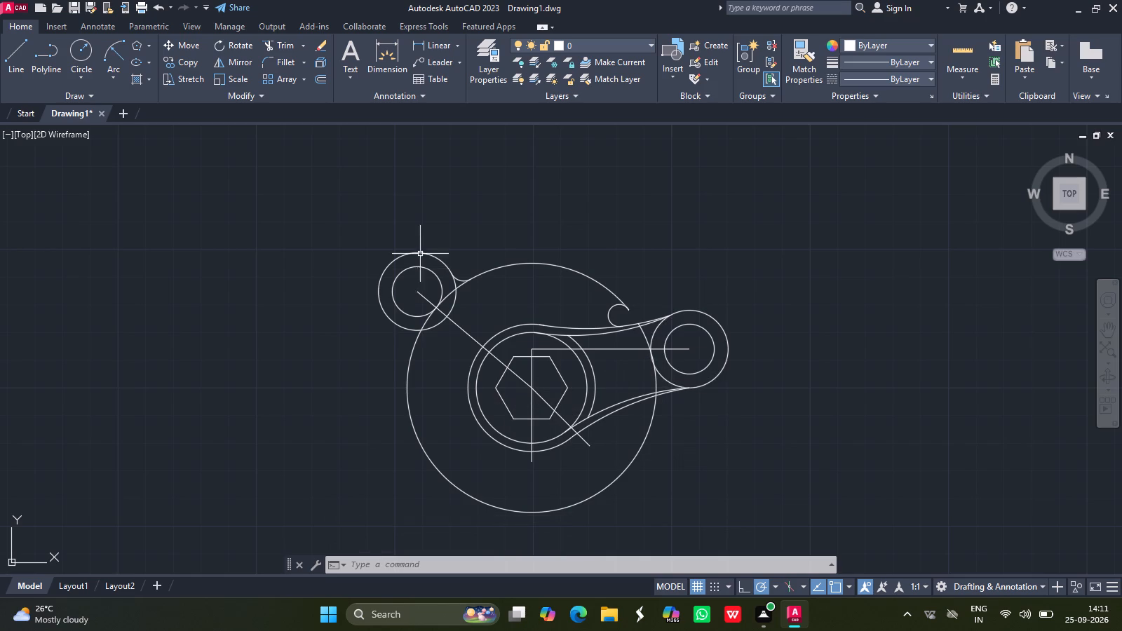
left_click(81, 53)
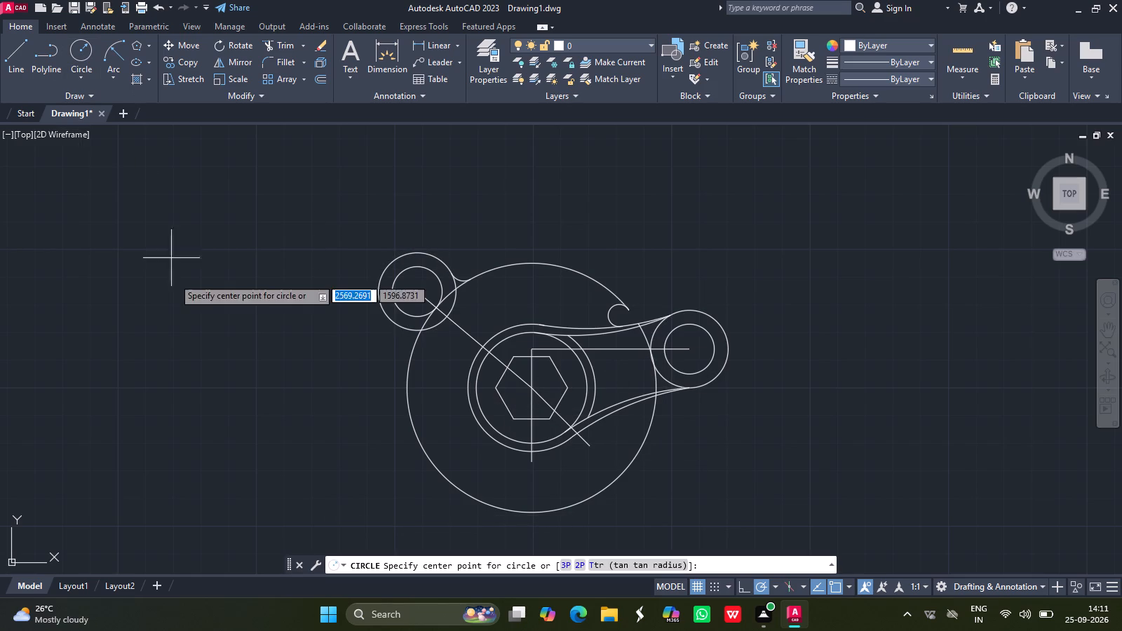
left_click_drag(173, 412, 154, 386)
key("4")
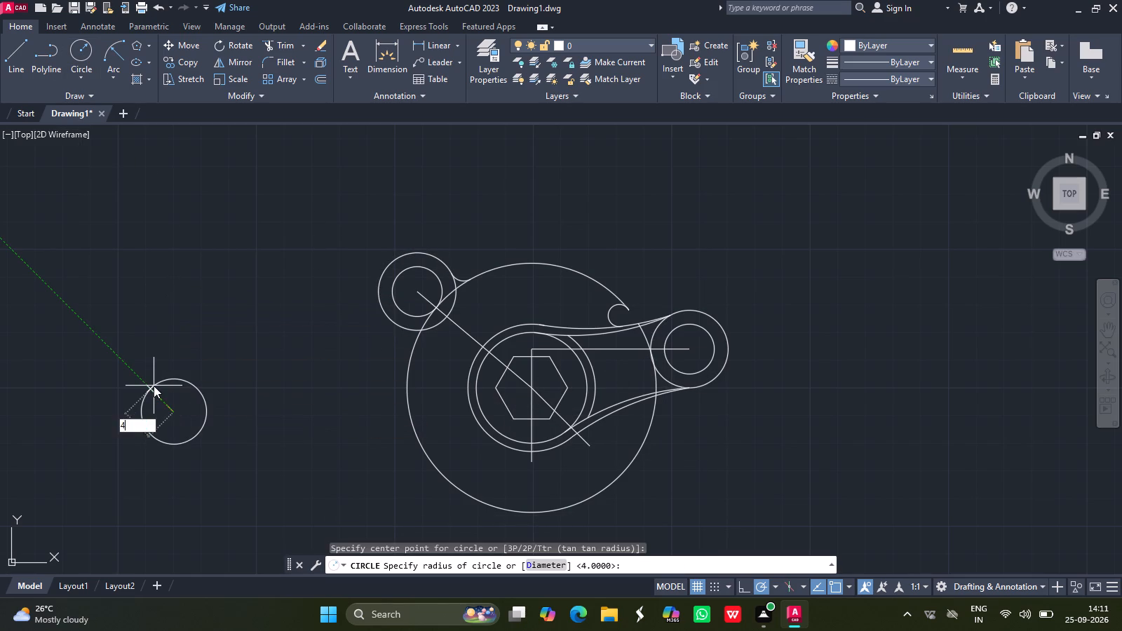
key("Return")
Move the new radius 4 circle by its centre into the corner between the arm's lower arc and the radius 45 circle.
left_click(173, 403)
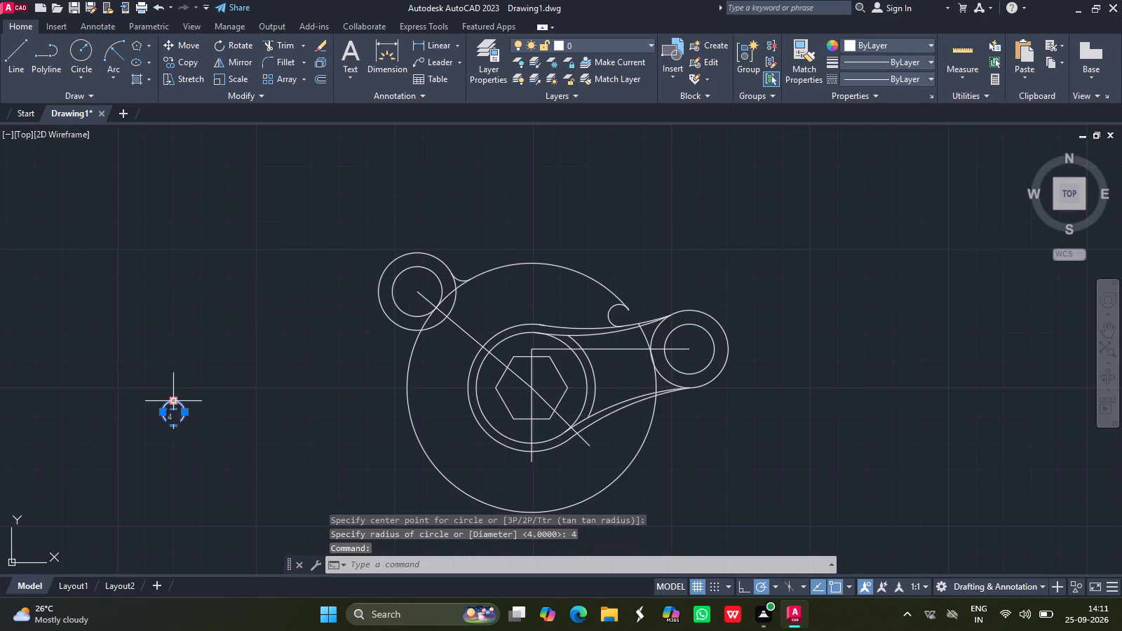
type("move")
key("Return")
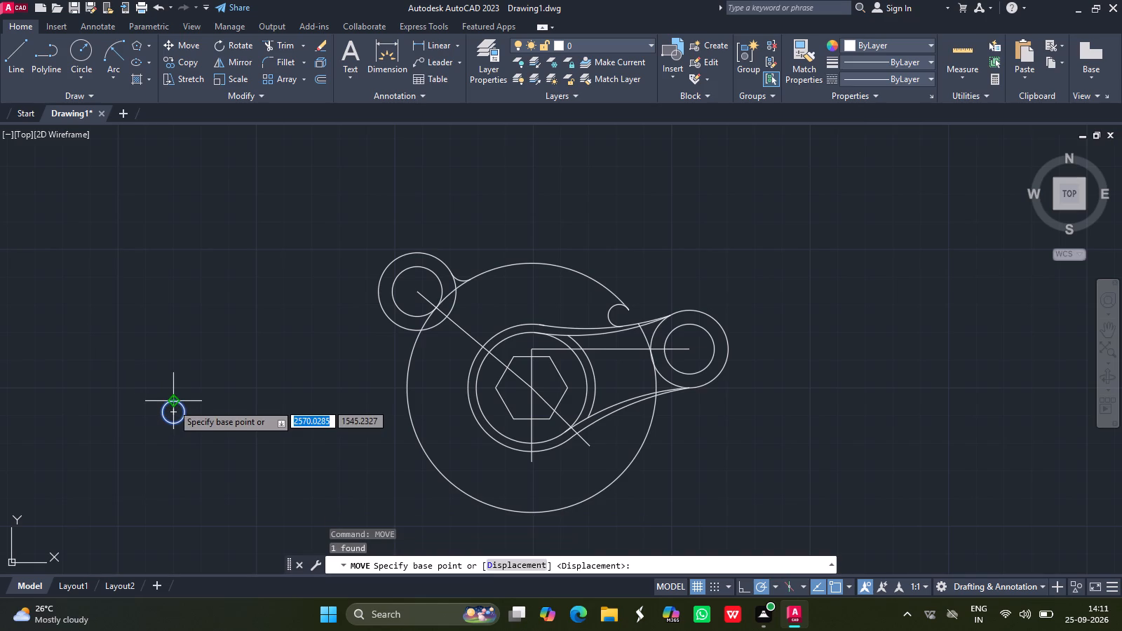
left_click_drag(174, 412, 386, 454)
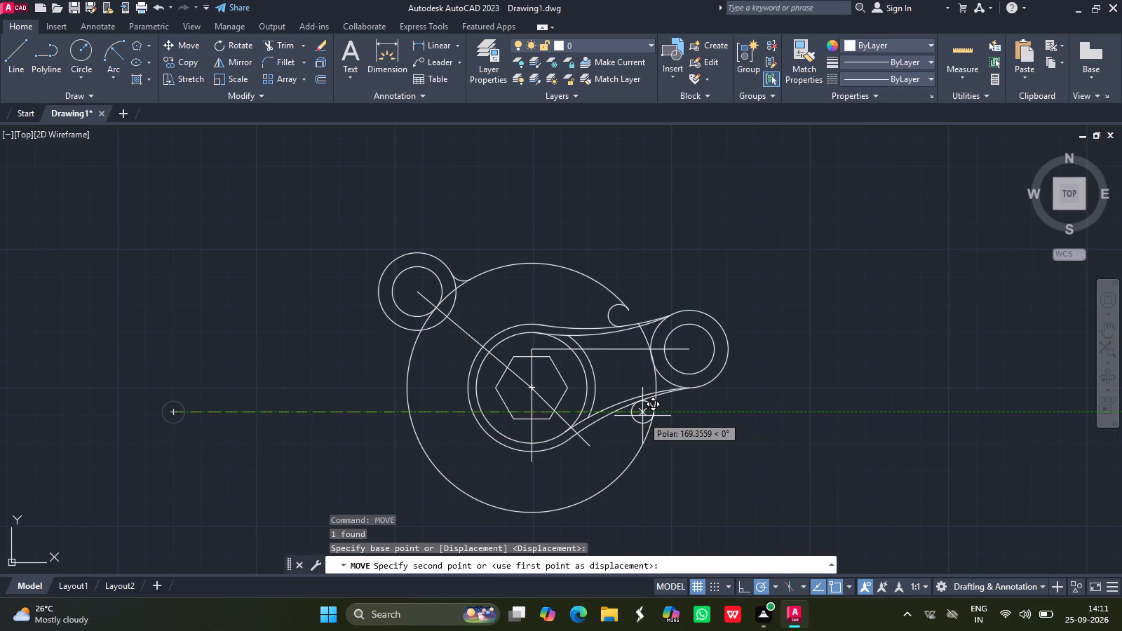
scroll(642, 416, "up", 2, "ctrl")
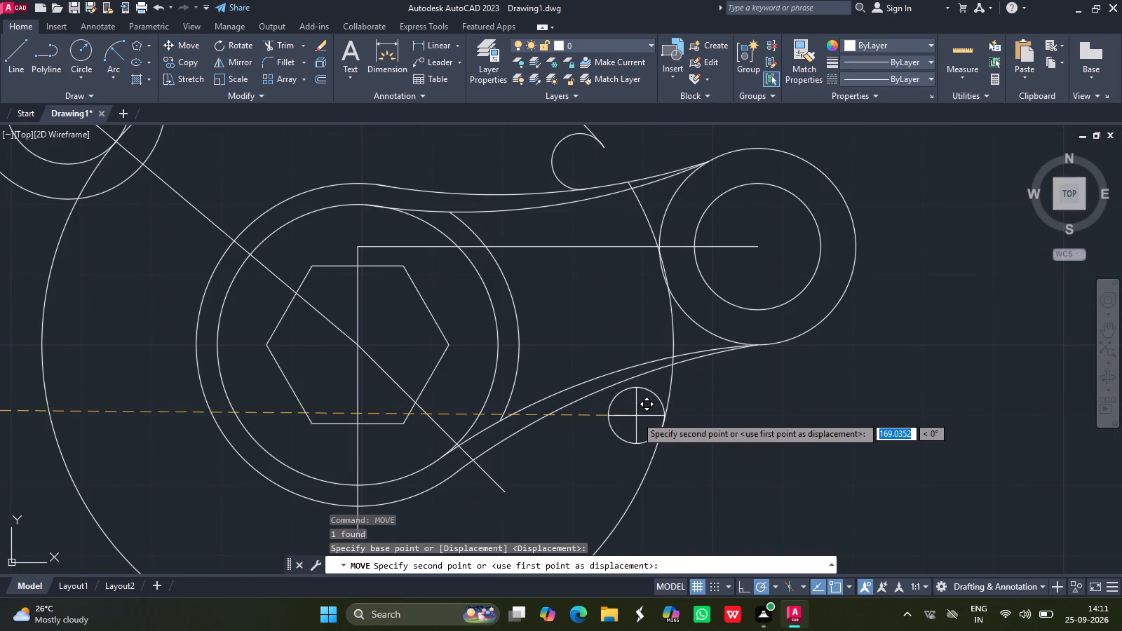
scroll(636, 416, "up", 1, "ctrl")
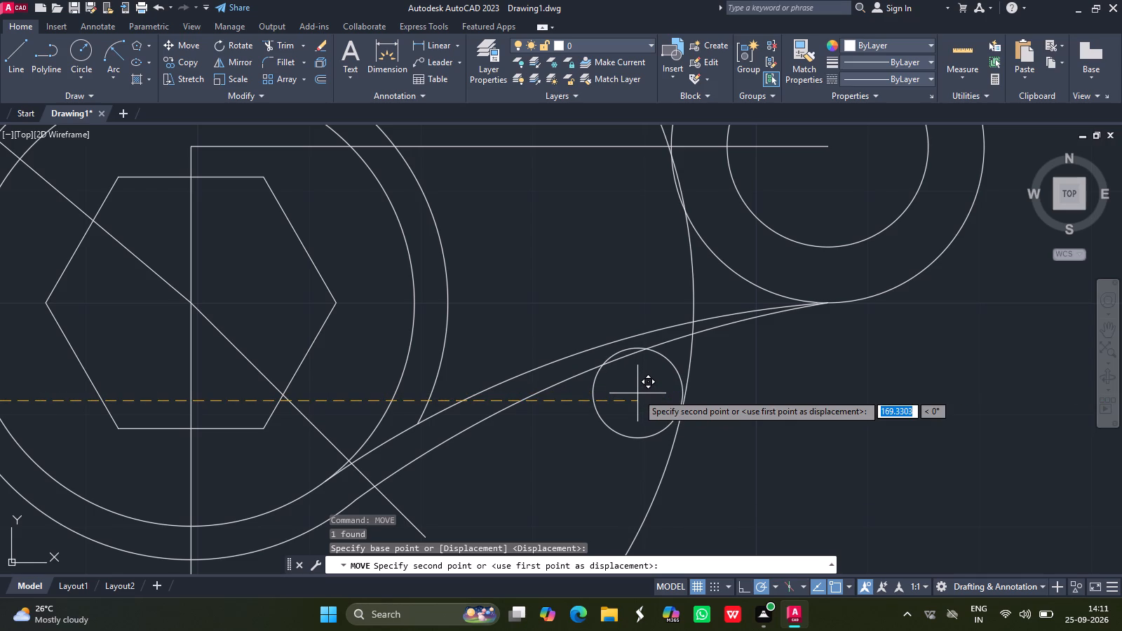
left_click(638, 396)
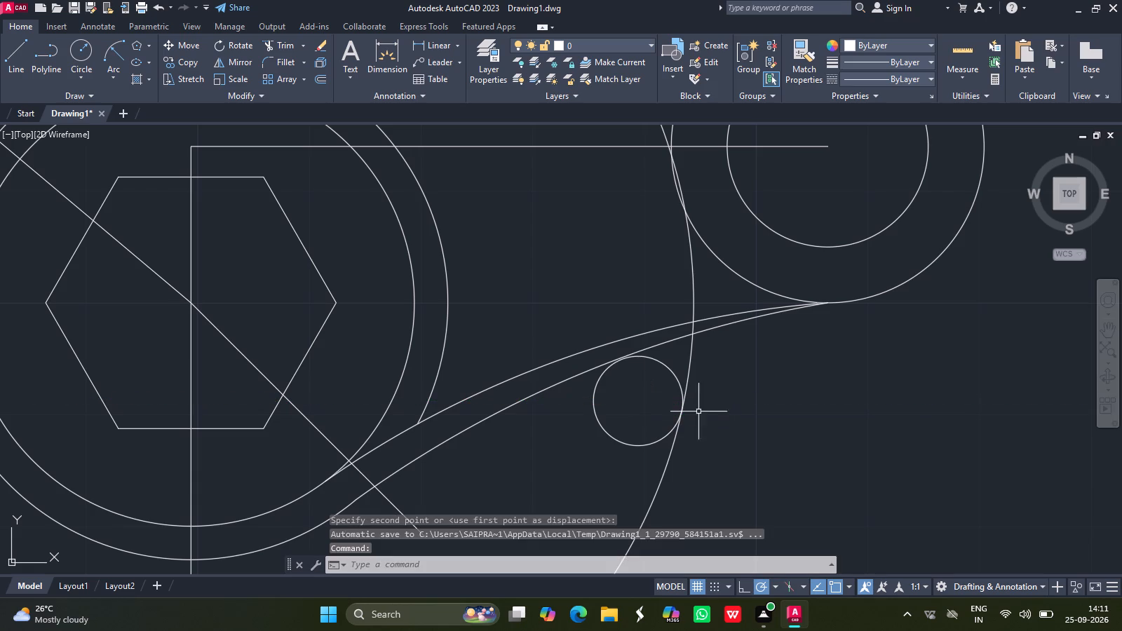
Nudge the lower radius 4 circle about 0.19 units straight up against the arm's lower arc.
left_click(660, 364)
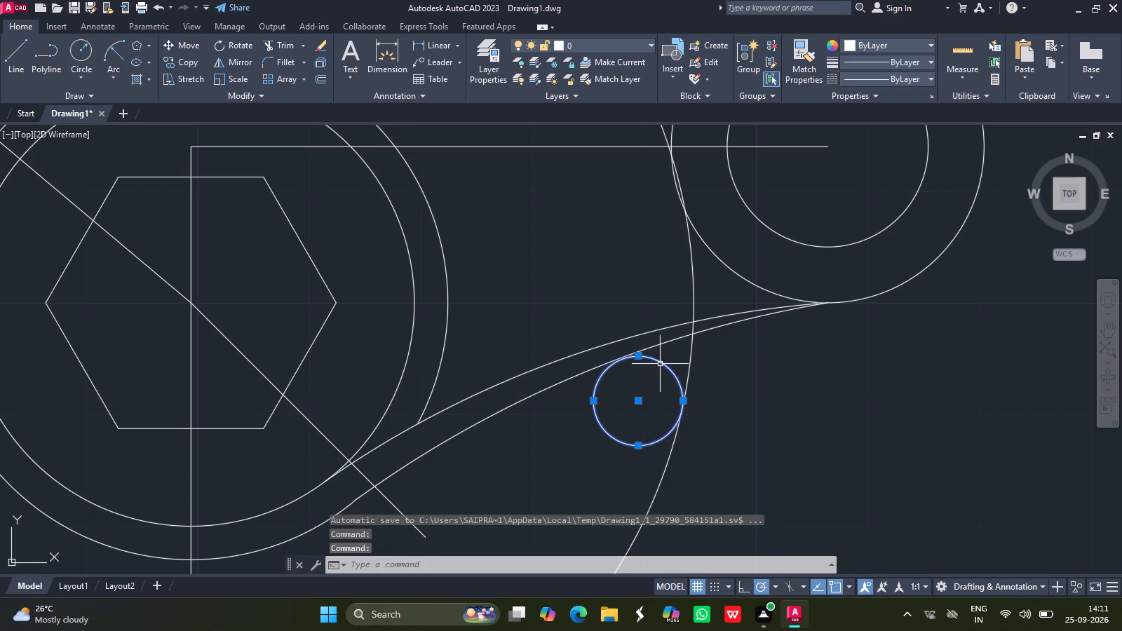
type("mo")
type("ve")
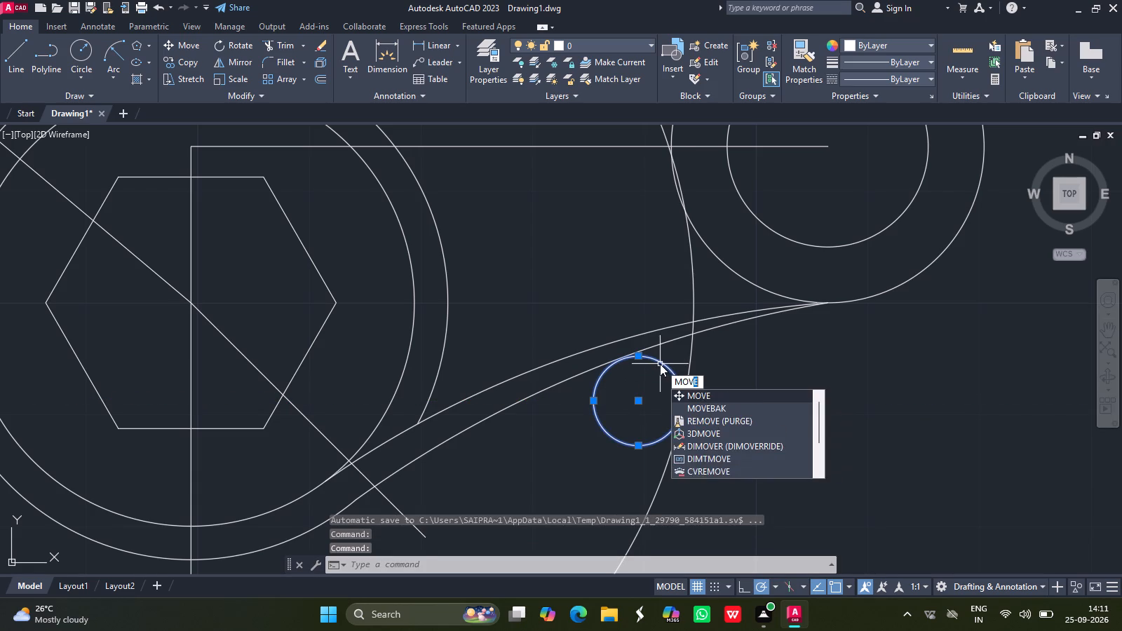
key("shift+Return")
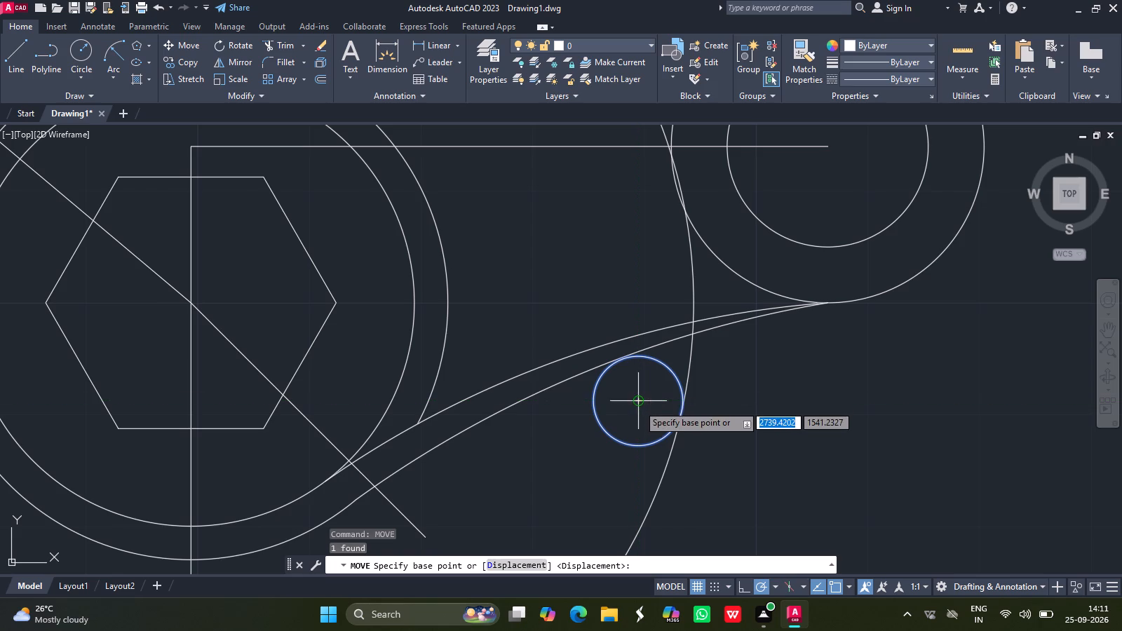
left_click(638, 405)
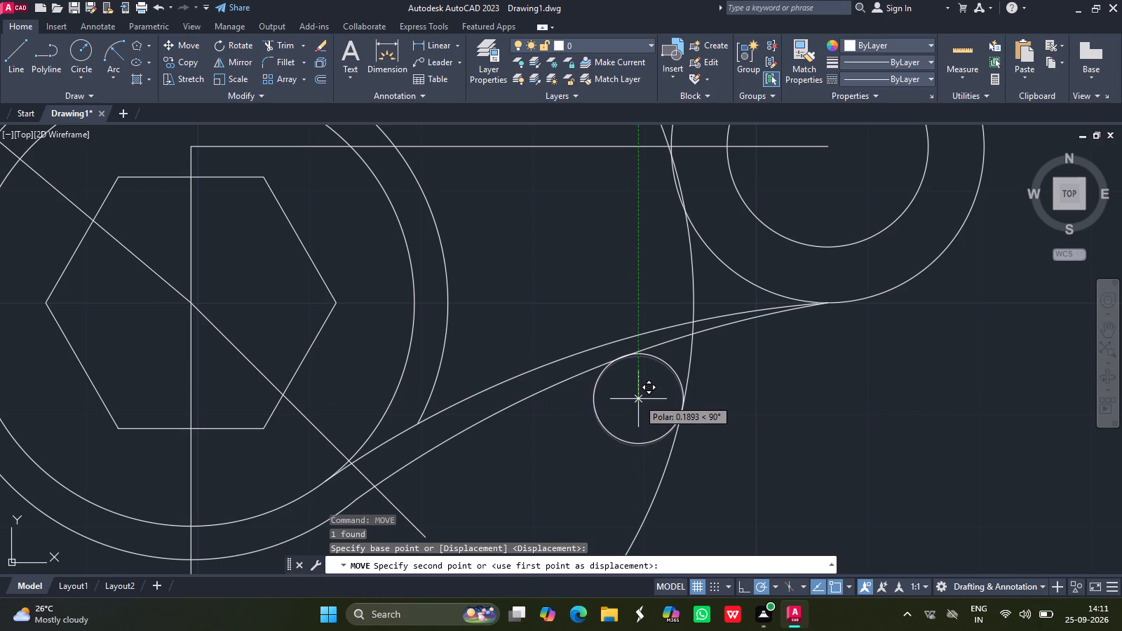
left_click(639, 399)
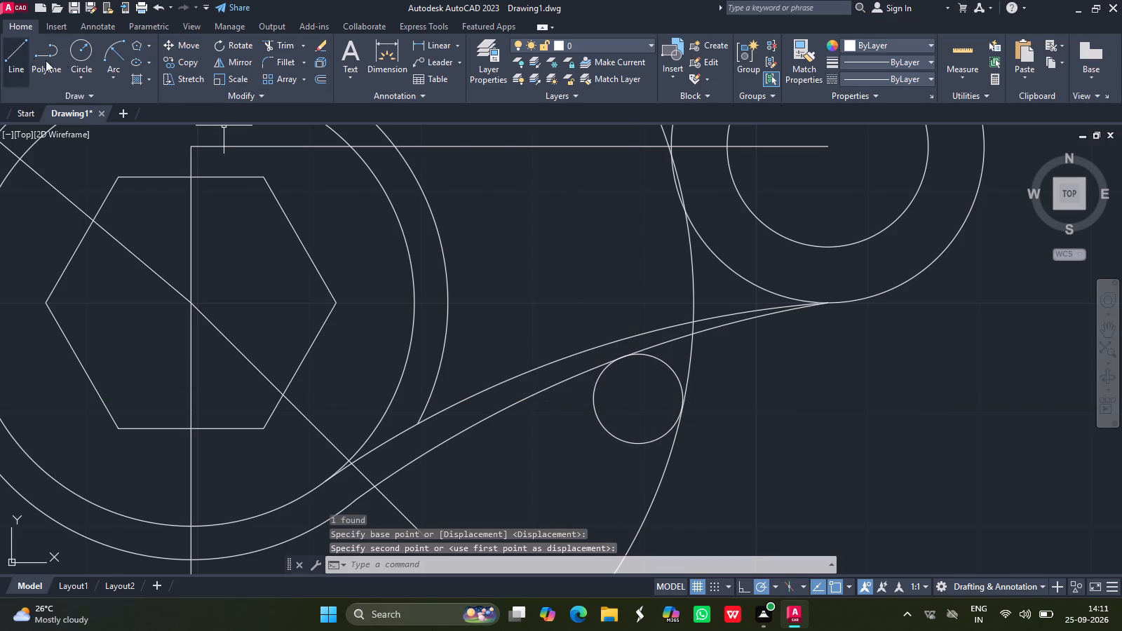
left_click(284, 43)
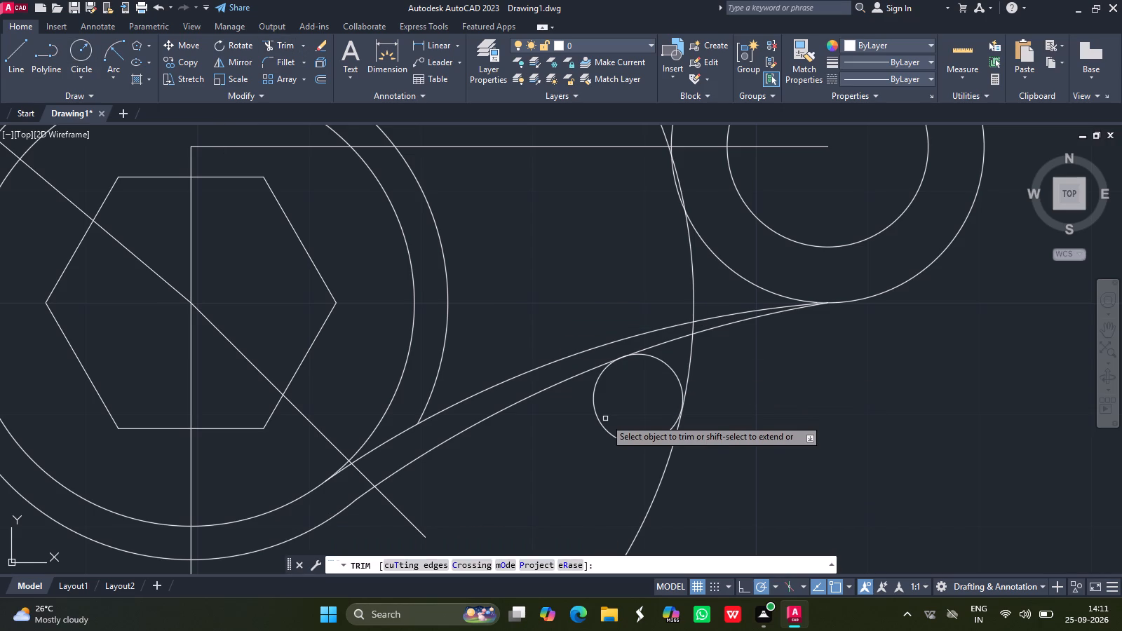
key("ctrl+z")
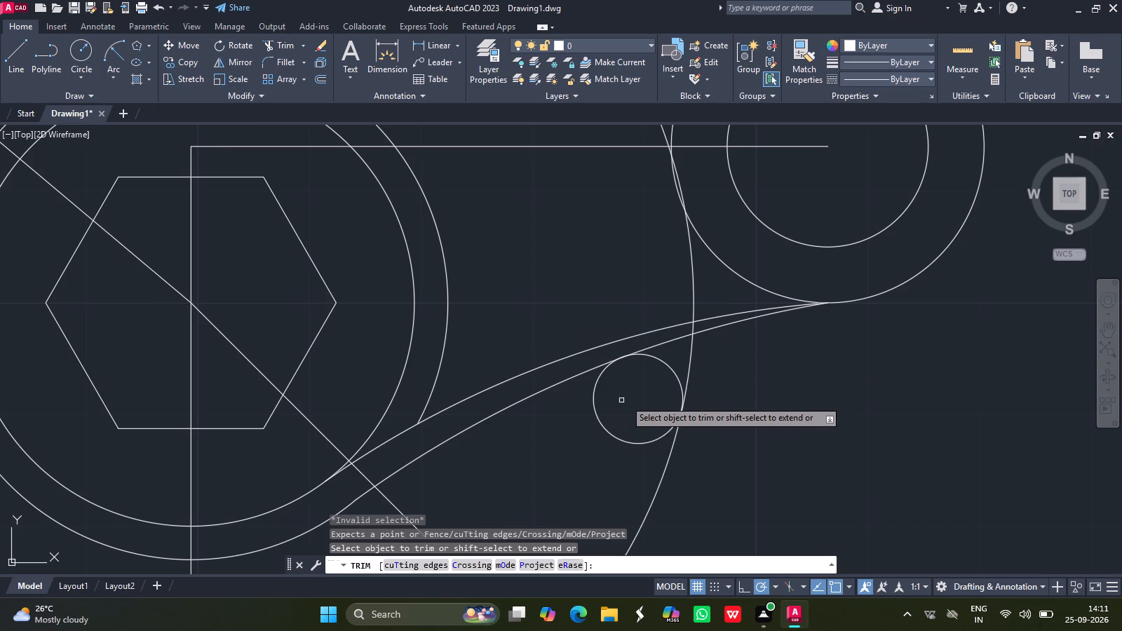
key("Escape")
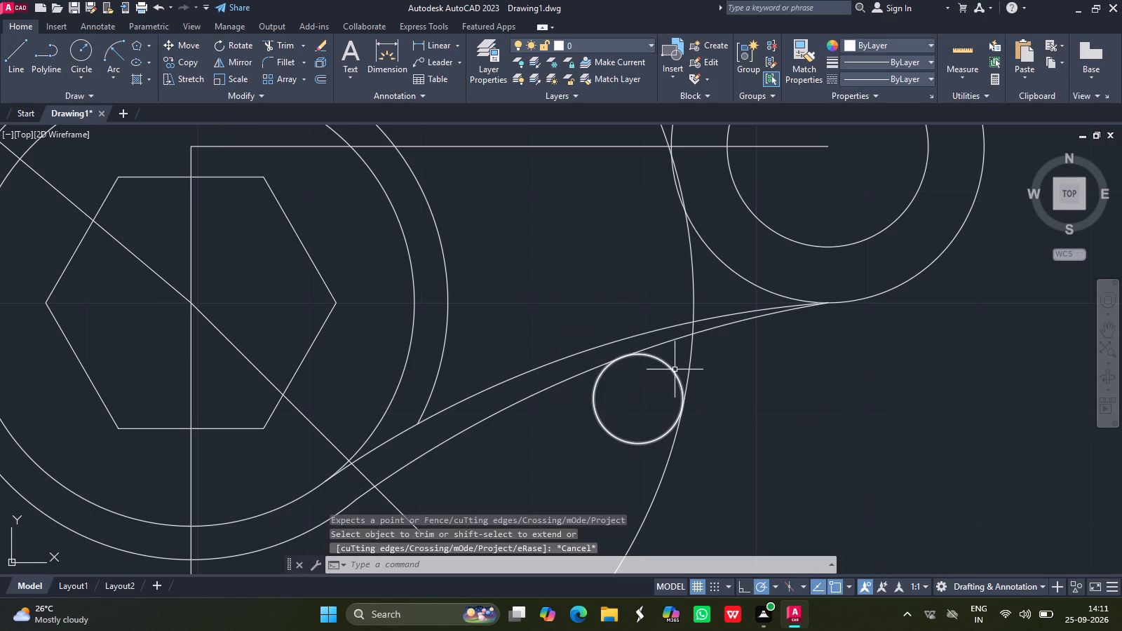
Move the lower radius 4 circle by its centre about 0.13 units at 45° against the radius 45 circle.
left_click(675, 369)
type("move")
key("Return")
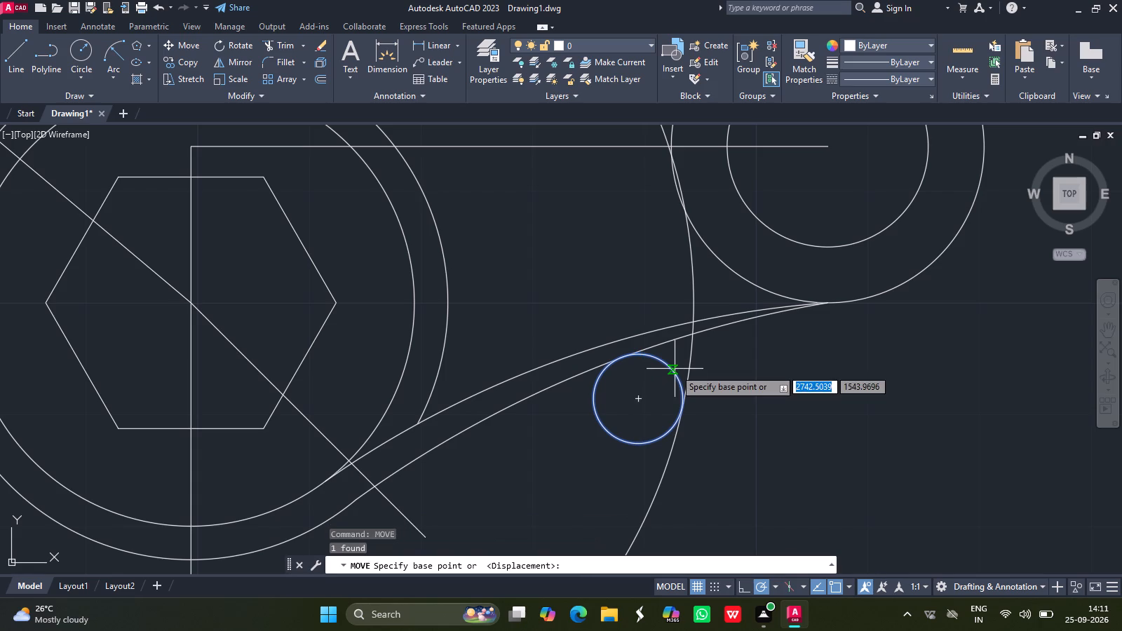
left_click(641, 398)
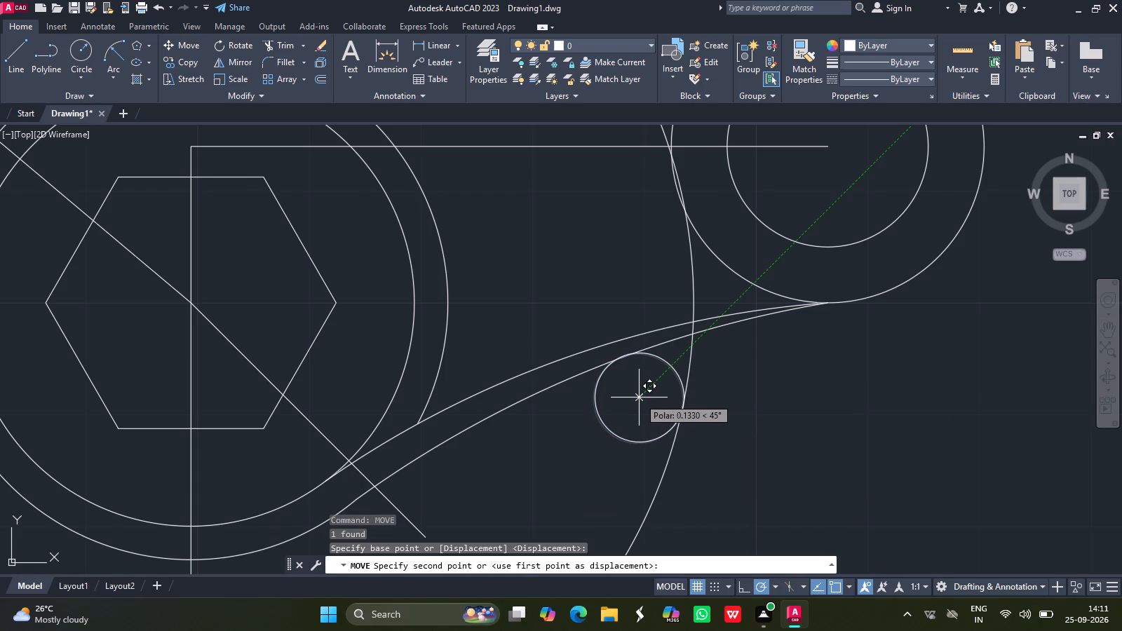
left_click(639, 398)
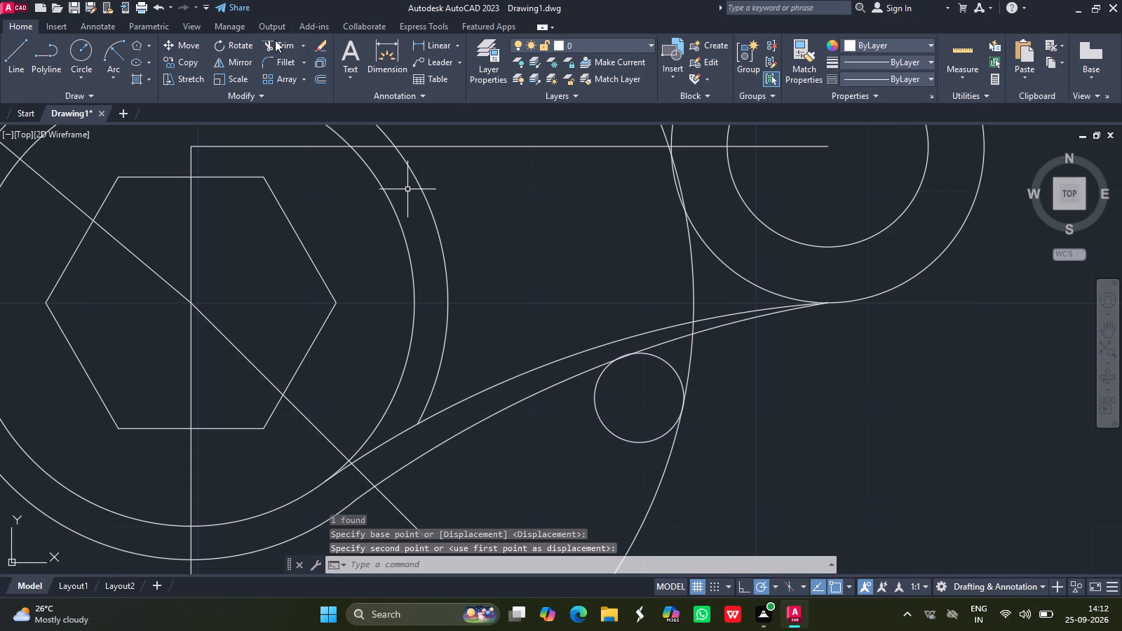
Trim away the radius 45 circle between the arm's two lower arcs, up to the right boss, and inside the boss's outer circle.
left_click(275, 40)
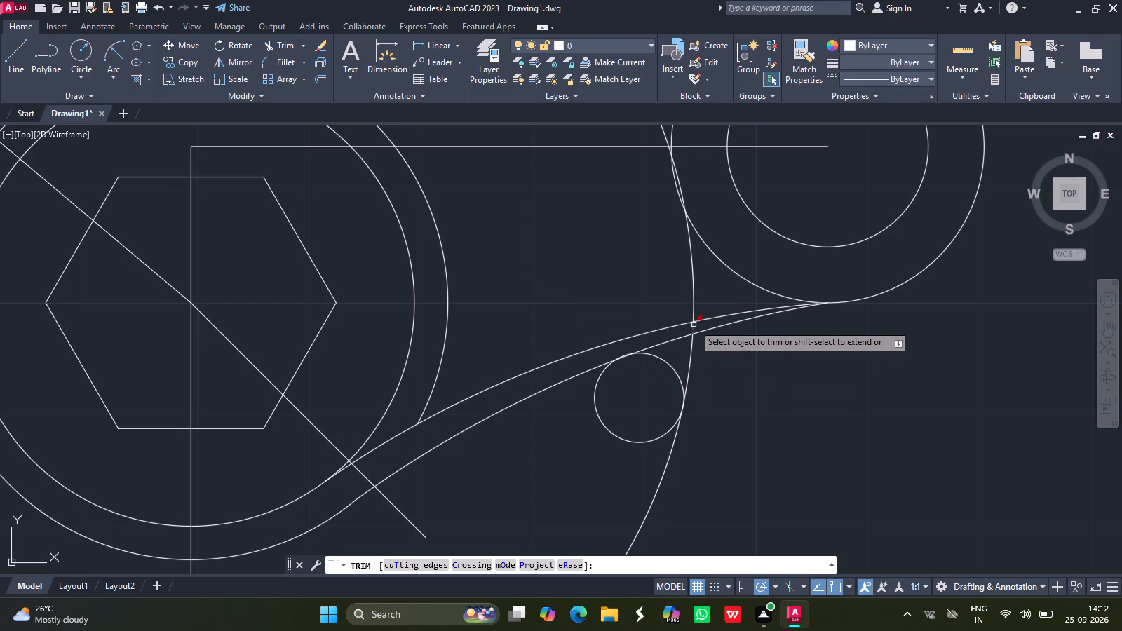
left_click_drag(693, 327, 693, 323)
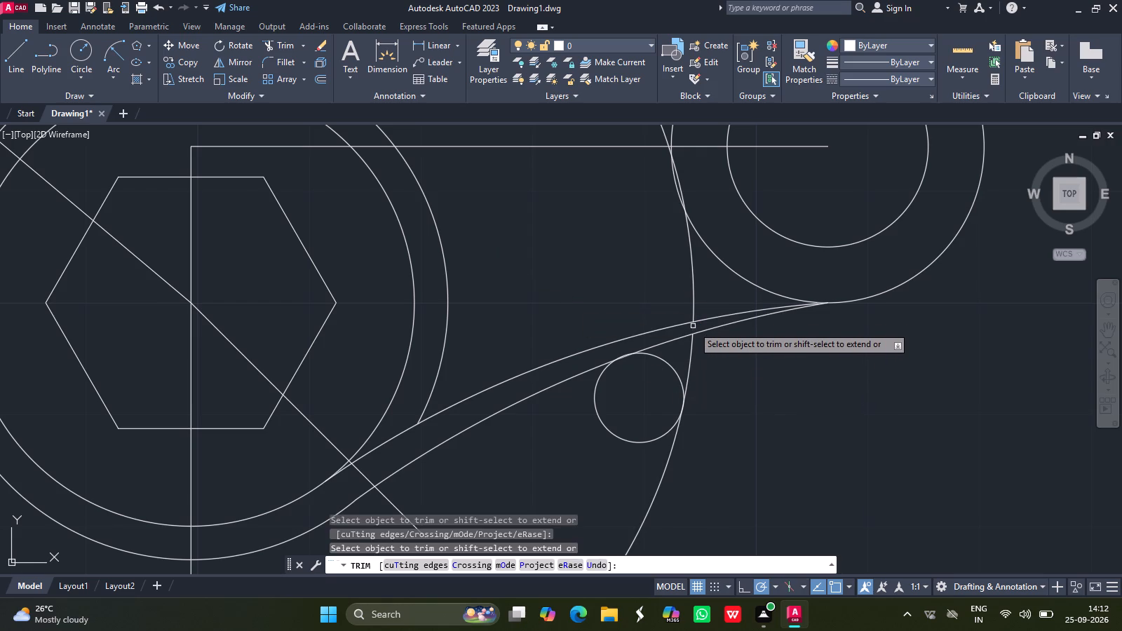
left_click_drag(693, 323, 693, 315)
left_click(693, 315)
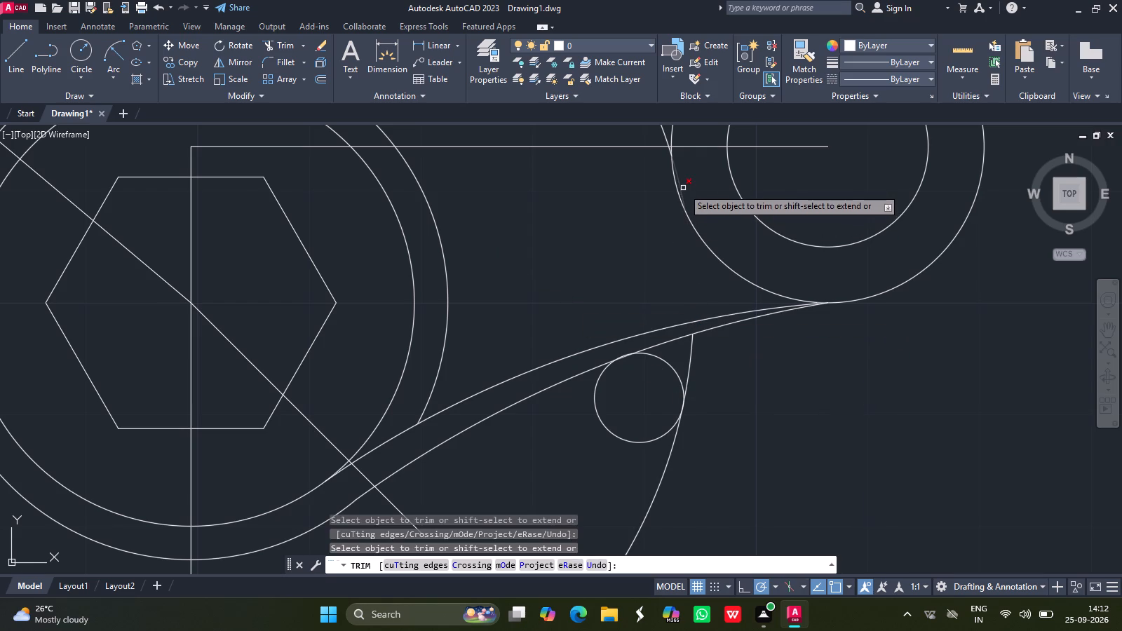
left_click_drag(680, 184, 718, 394)
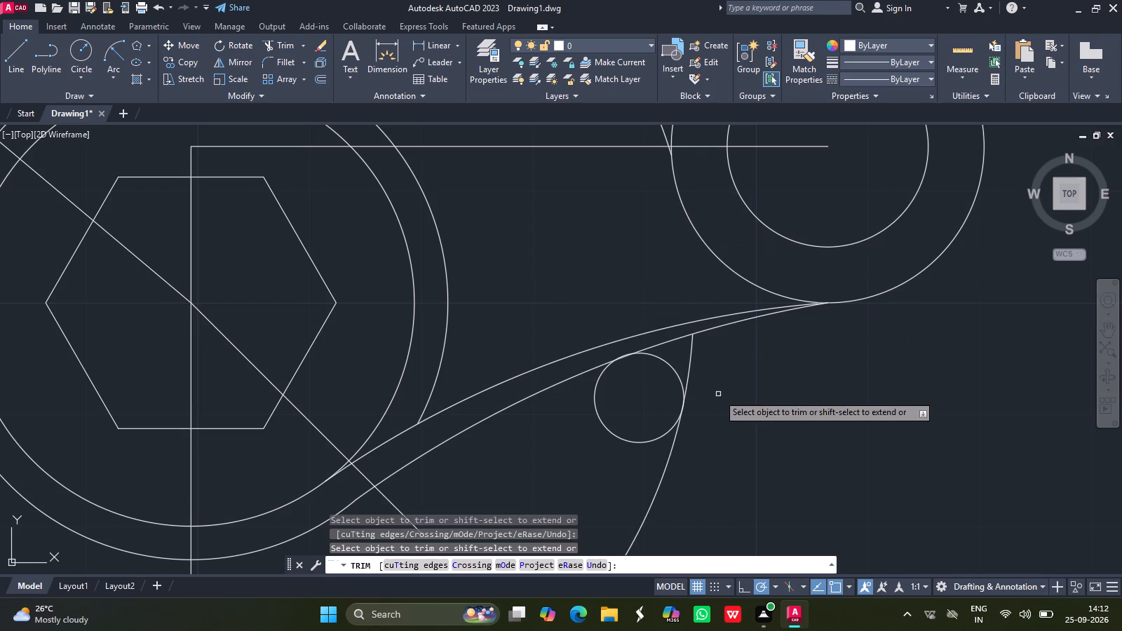
Trim the outer side of the lower radius 4 circle and the adjoining radius 45 piece down to the arm's lower arc.
left_click_drag(691, 365, 672, 368)
left_click_drag(672, 368, 564, 281)
Trim the leftover radius 45 circle pieces between the arm's upper arcs and the right boss.
scroll(564, 281, "down", 2, "ctrl")
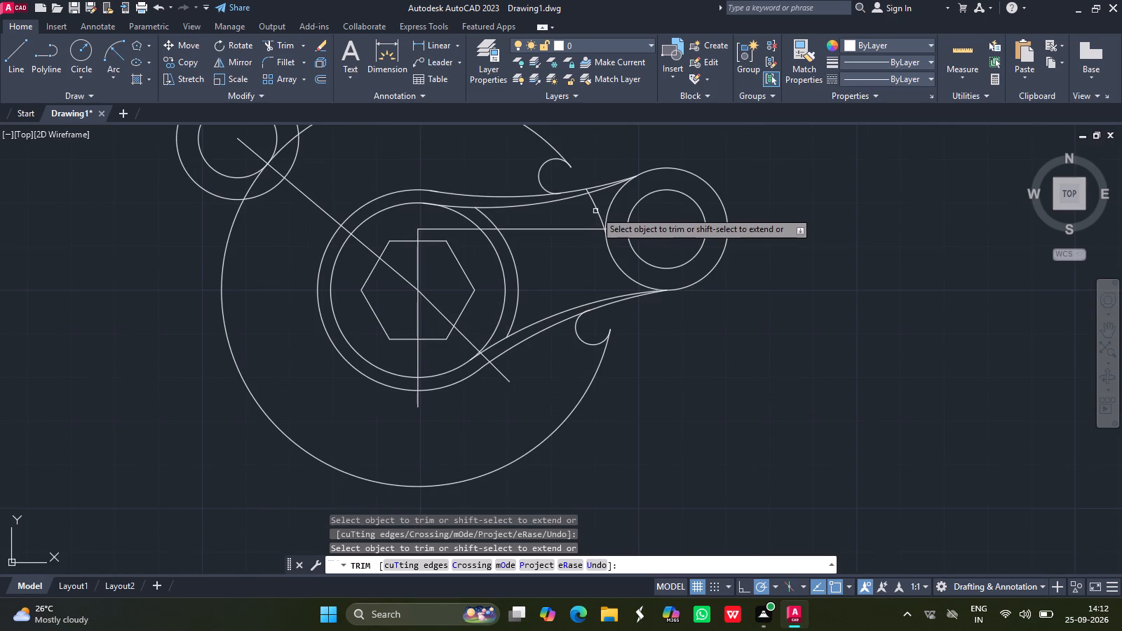
left_click_drag(595, 211, 588, 192)
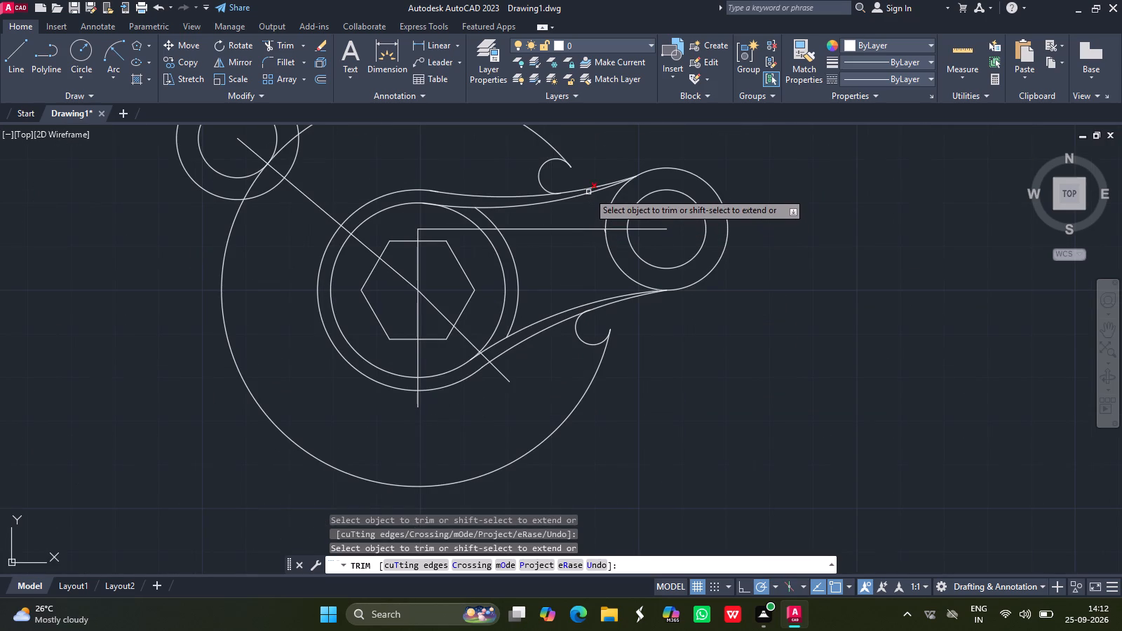
left_click_drag(588, 192, 707, 358)
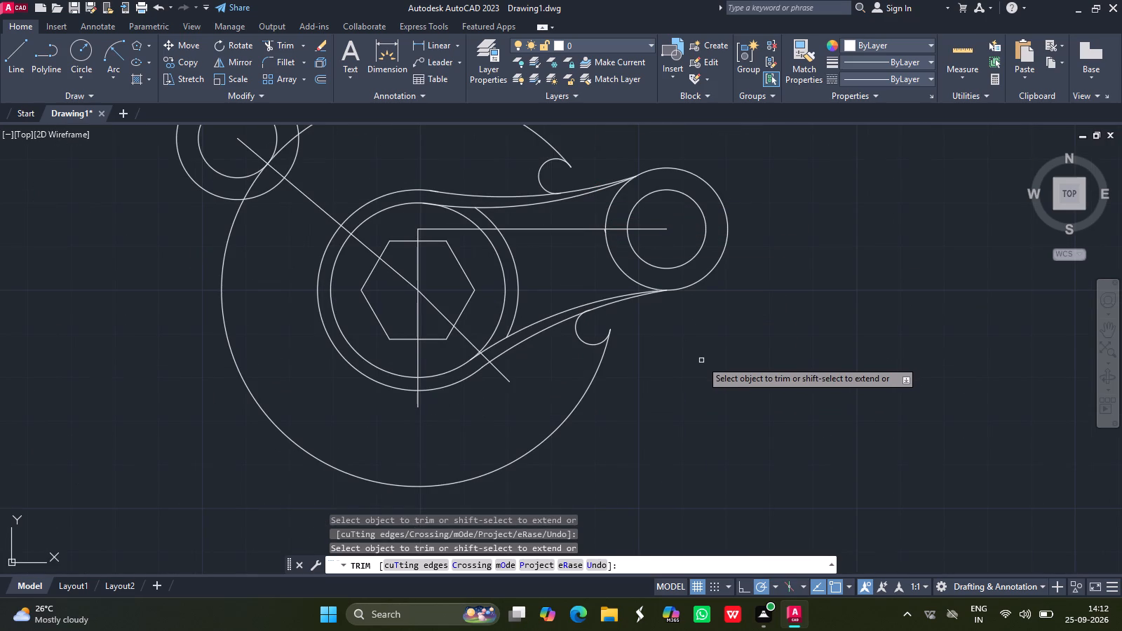
key("Escape")
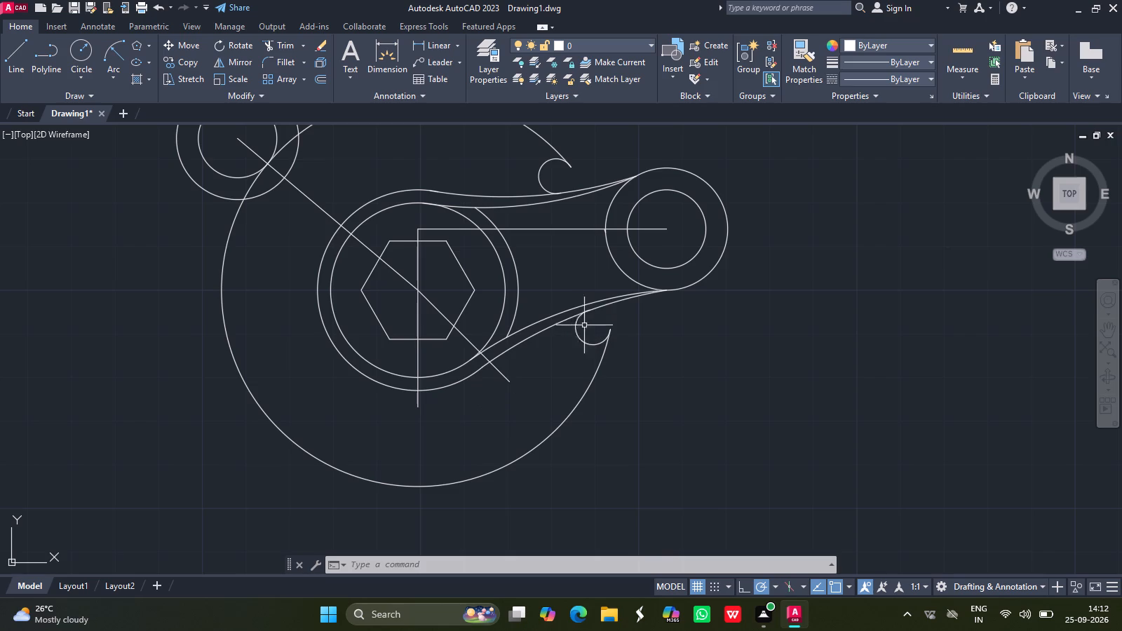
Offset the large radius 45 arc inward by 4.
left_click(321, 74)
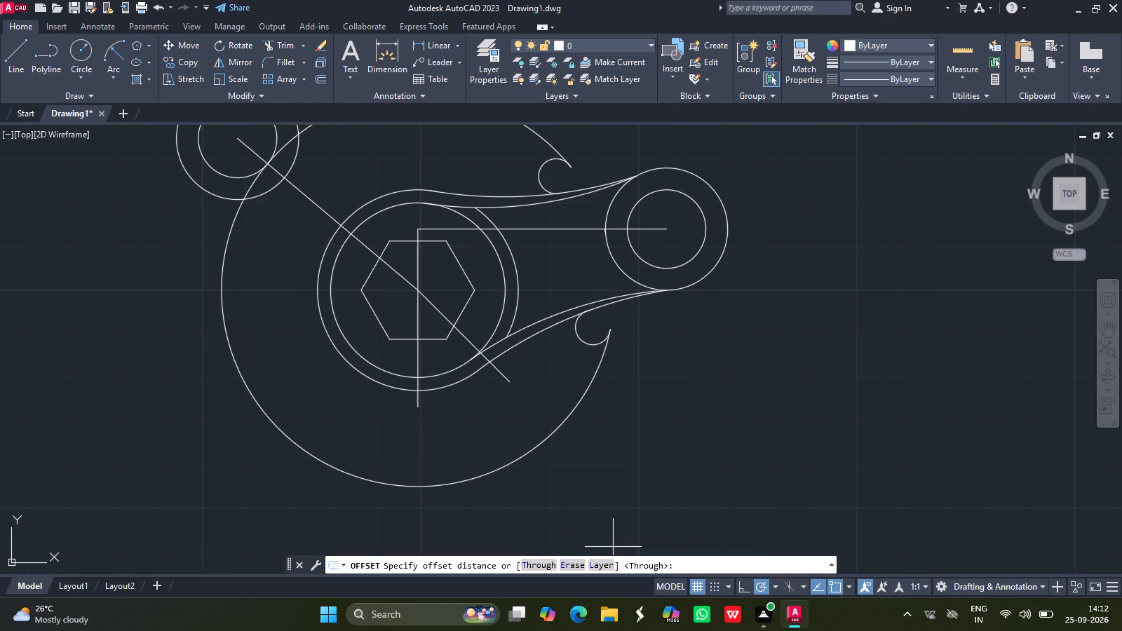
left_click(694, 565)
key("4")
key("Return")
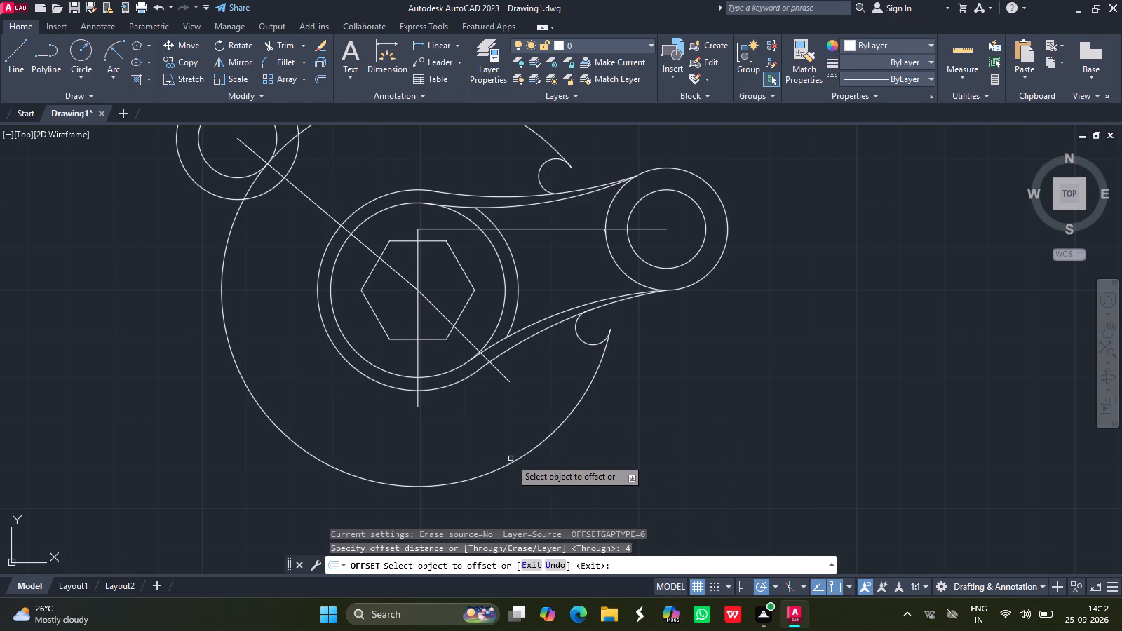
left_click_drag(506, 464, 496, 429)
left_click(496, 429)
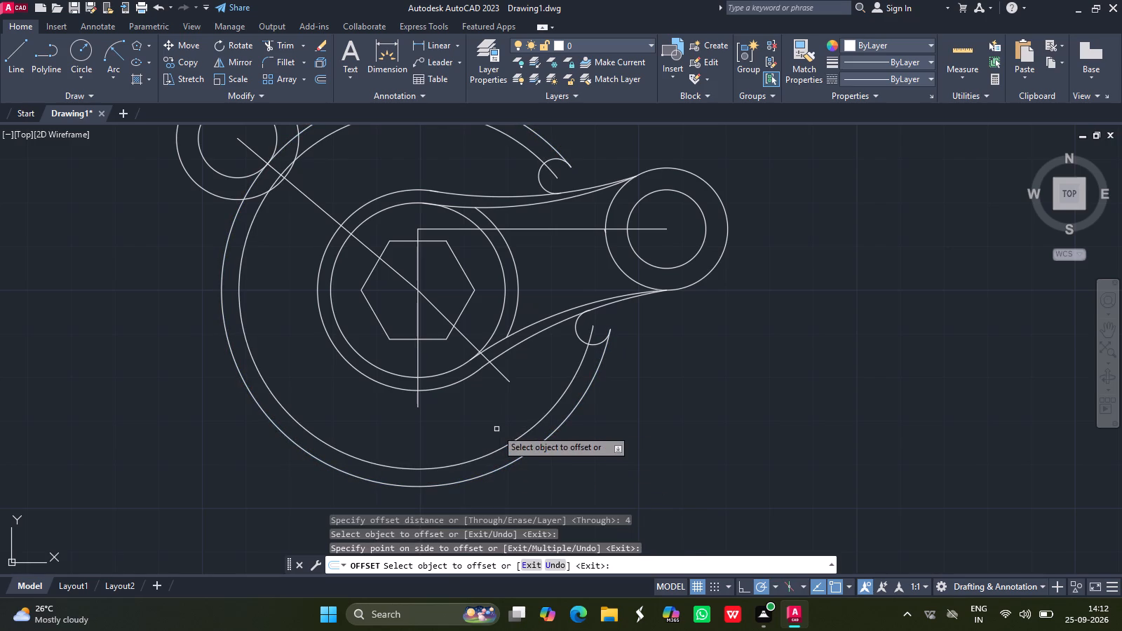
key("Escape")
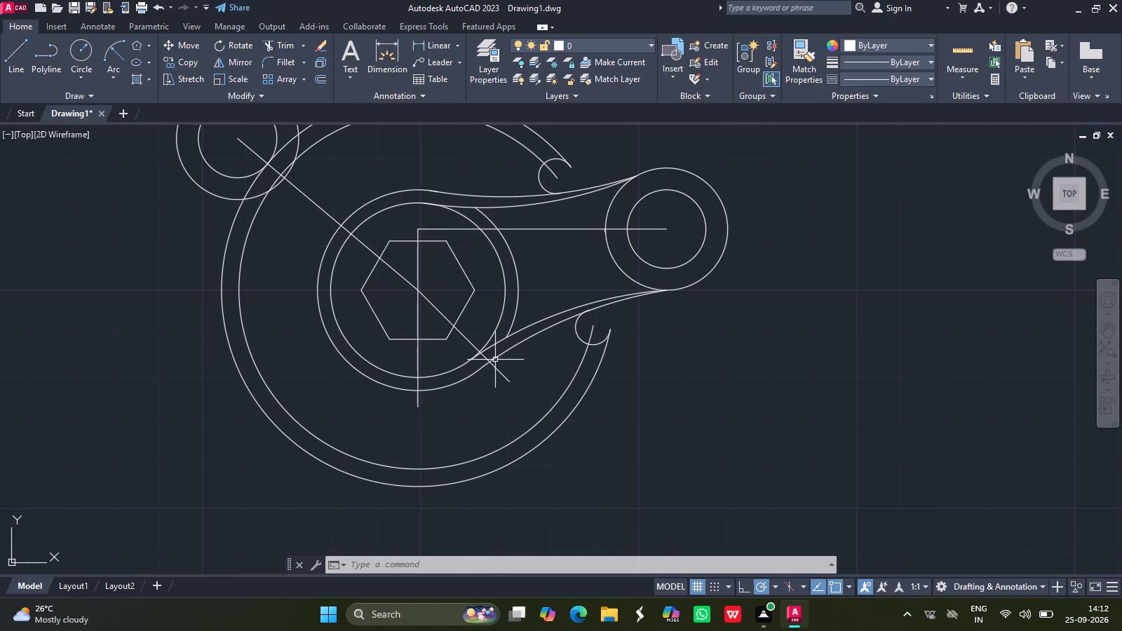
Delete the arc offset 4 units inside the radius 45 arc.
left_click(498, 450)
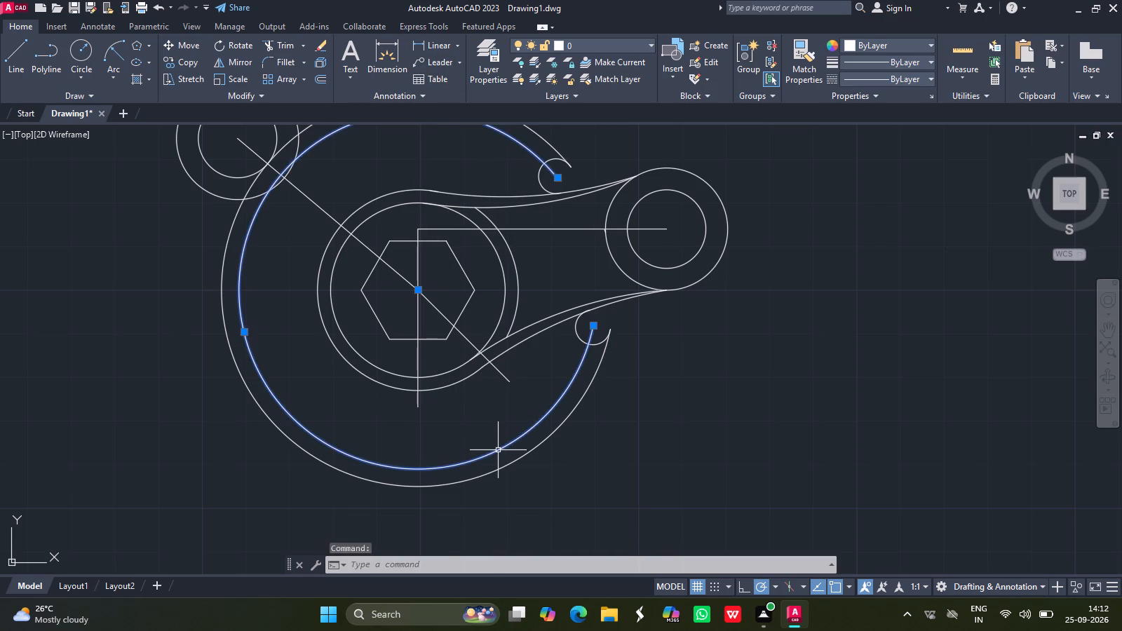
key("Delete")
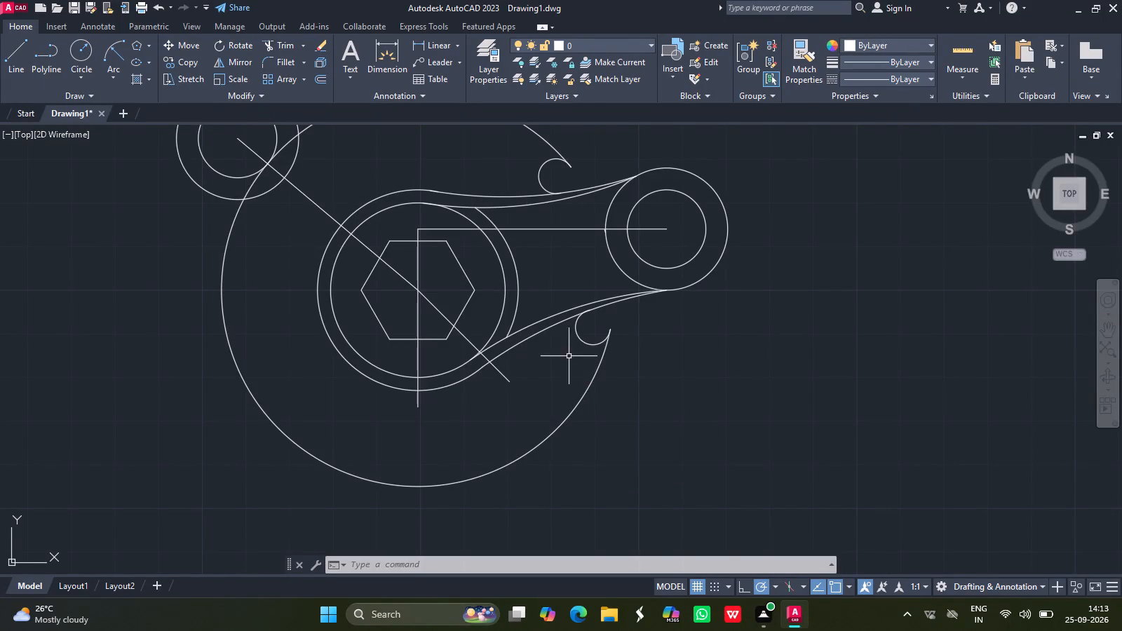
Check the horizontal distance from the hexagon's centre to the right boss's centre with a temporary linear dimension.
left_click(435, 41)
left_click(417, 287)
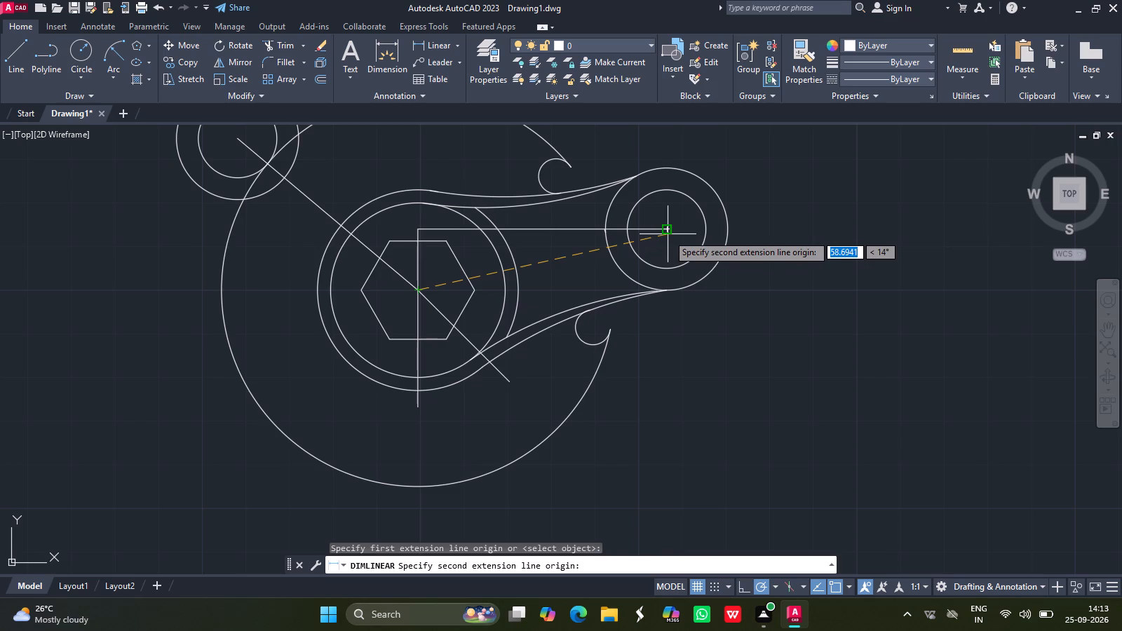
left_click_drag(668, 232, 616, 452)
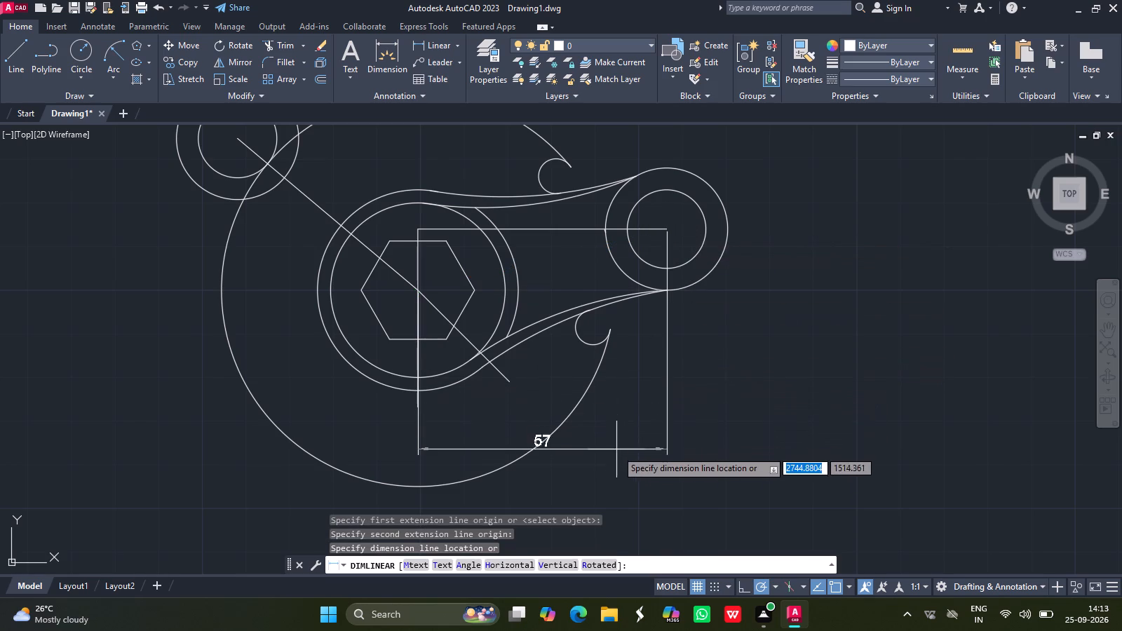
left_click_drag(616, 452, 625, 435)
key("Escape")
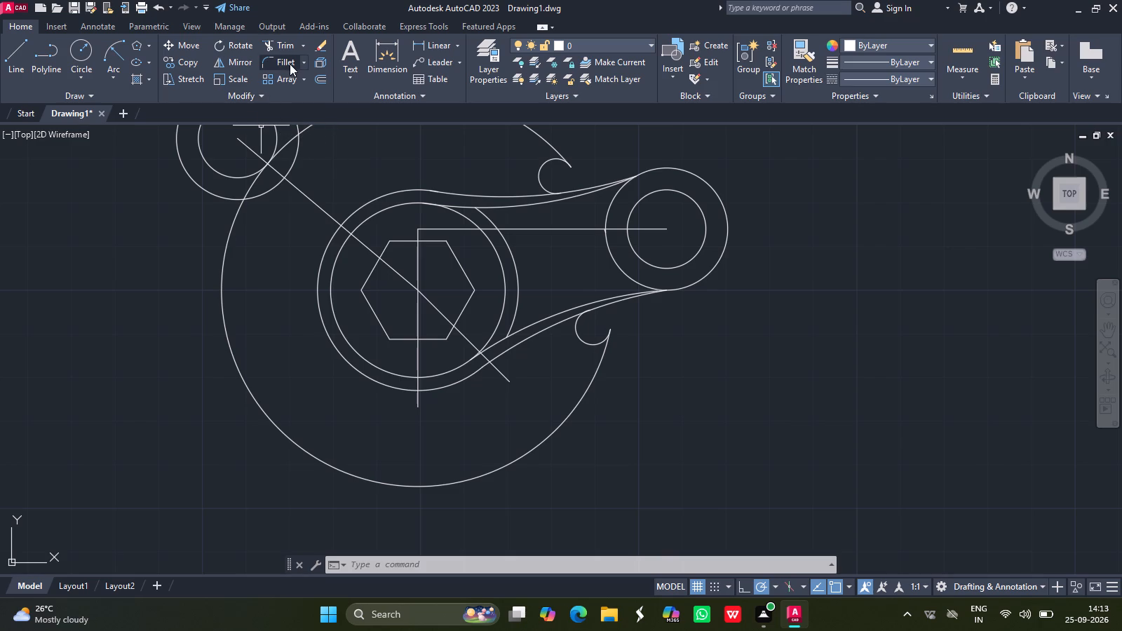
Offset the large radius 45 arc inward by 8 to meet the inner ends of the radius 4 rounds.
left_click(322, 81)
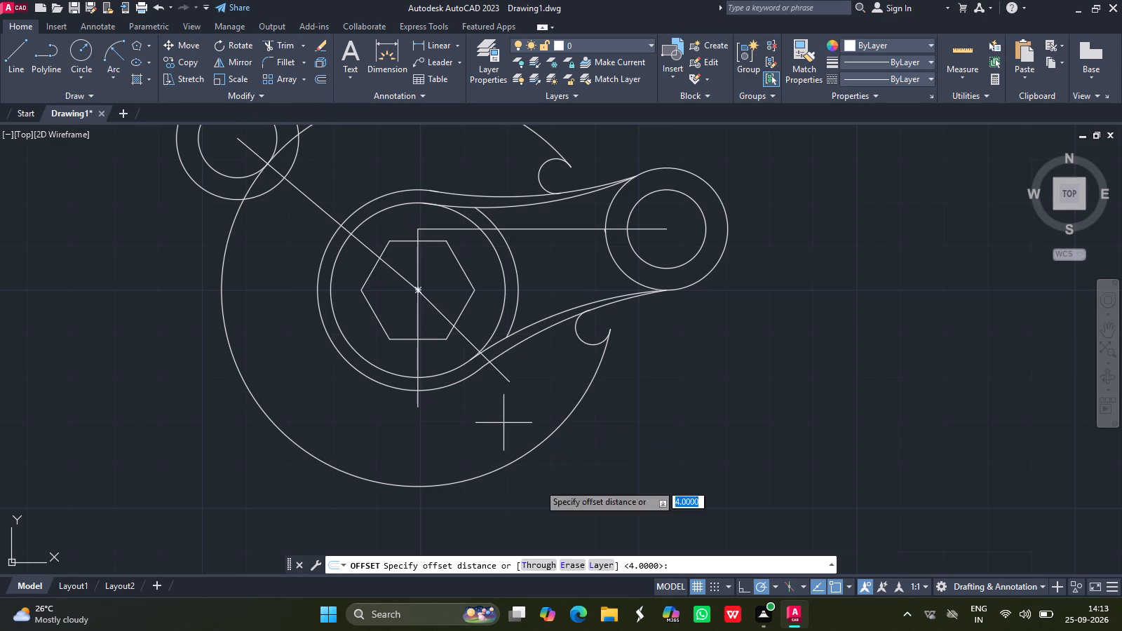
left_click(679, 564)
key("8")
key("Return")
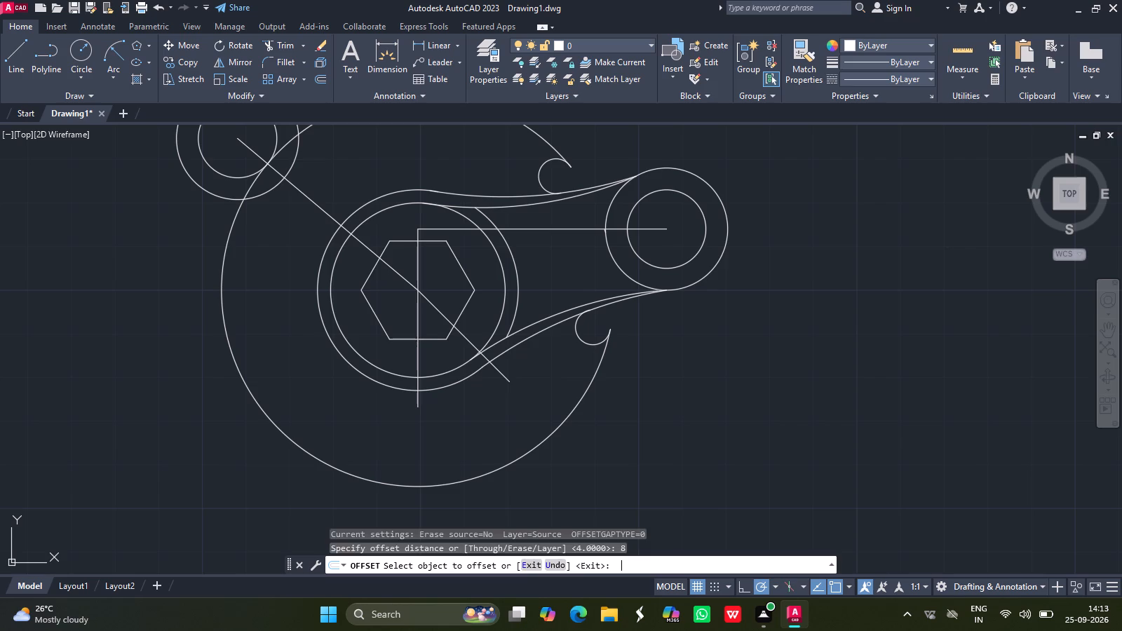
left_click_drag(509, 463, 492, 432)
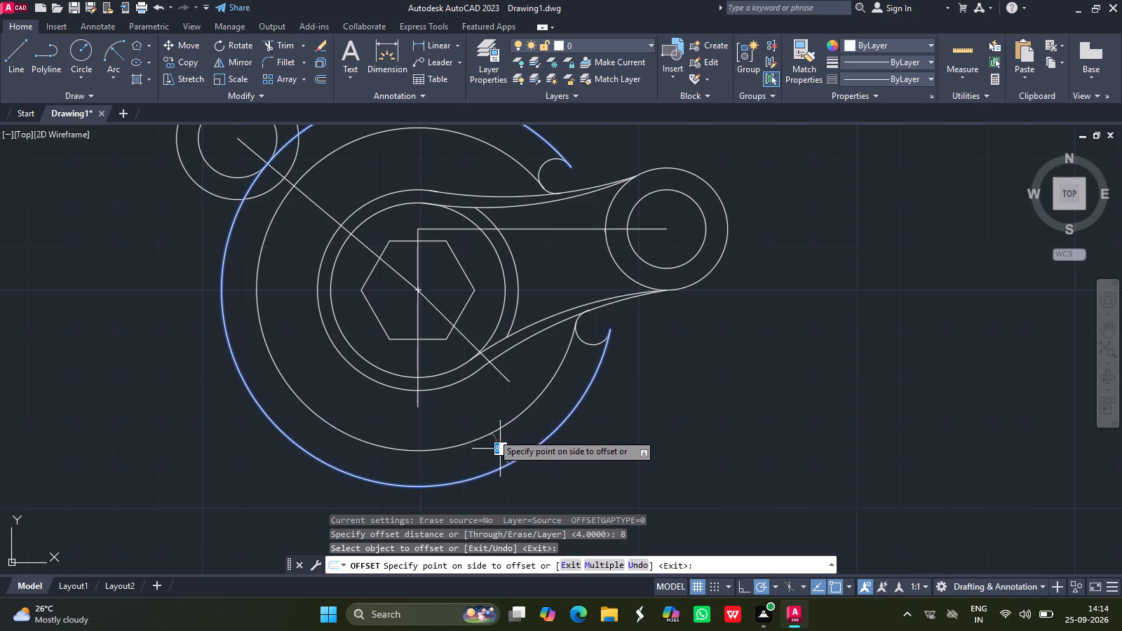
left_click_drag(492, 432, 490, 427)
left_click(490, 427)
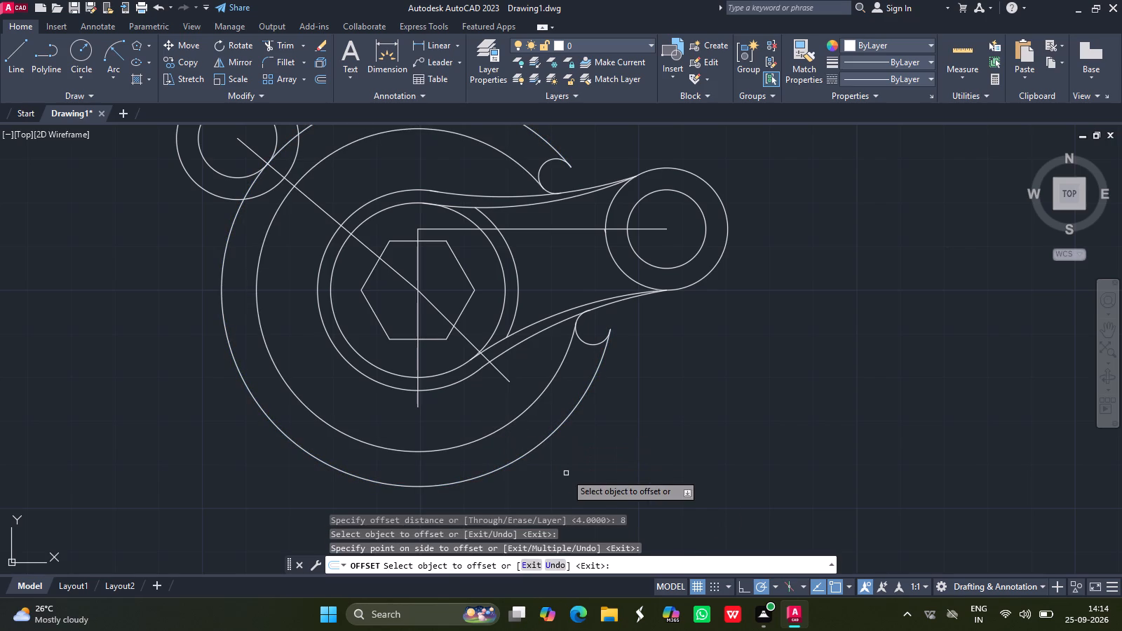
left_click(608, 464)
key("Escape")
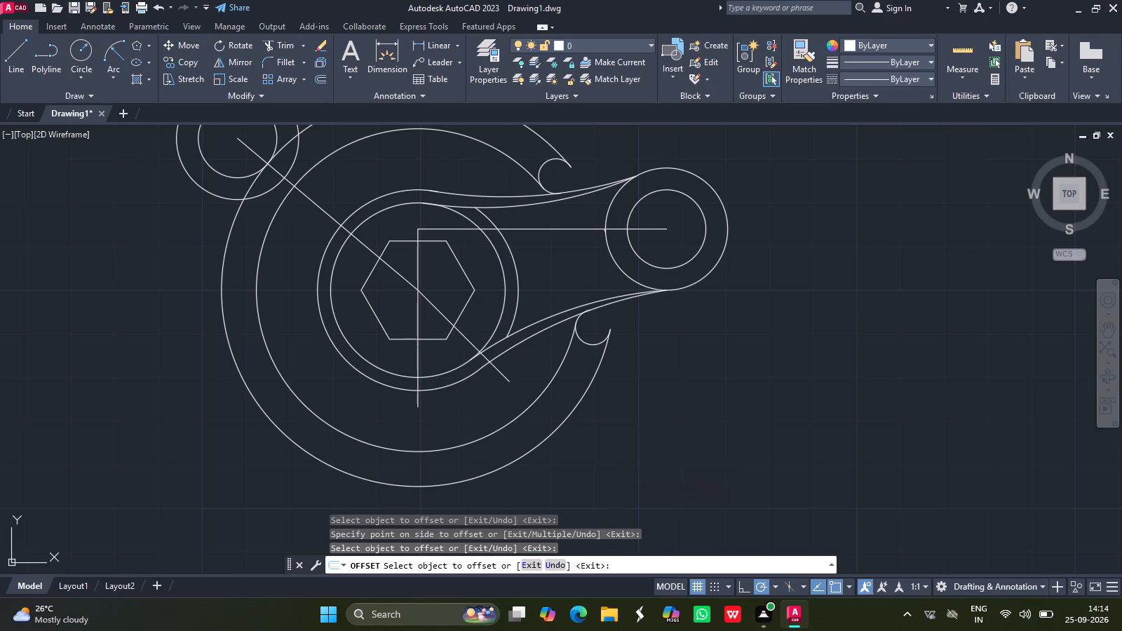
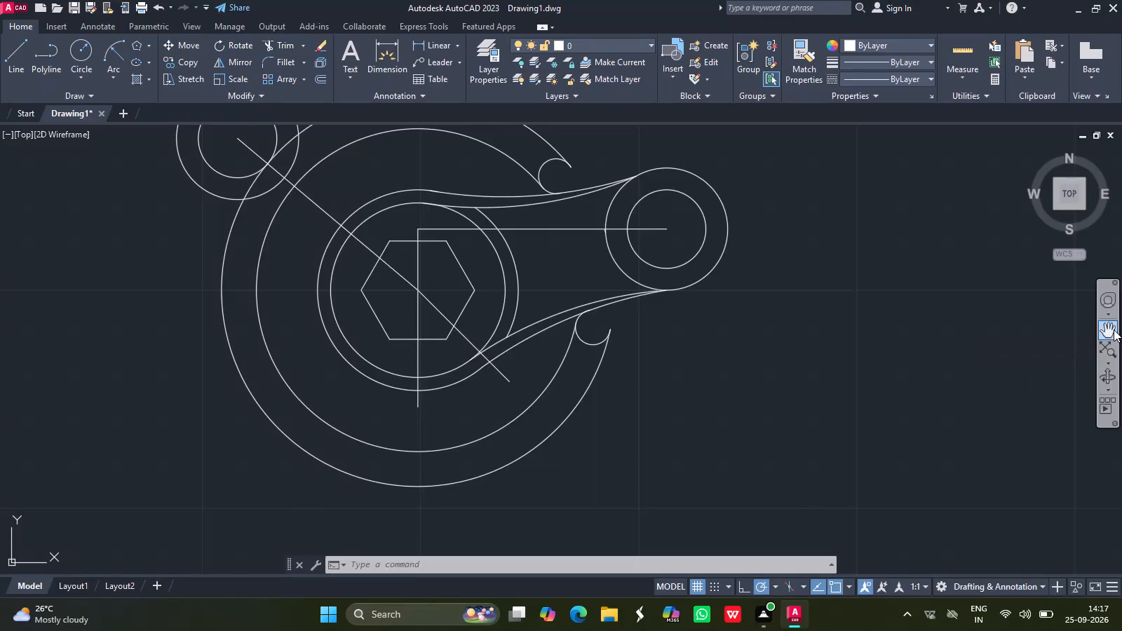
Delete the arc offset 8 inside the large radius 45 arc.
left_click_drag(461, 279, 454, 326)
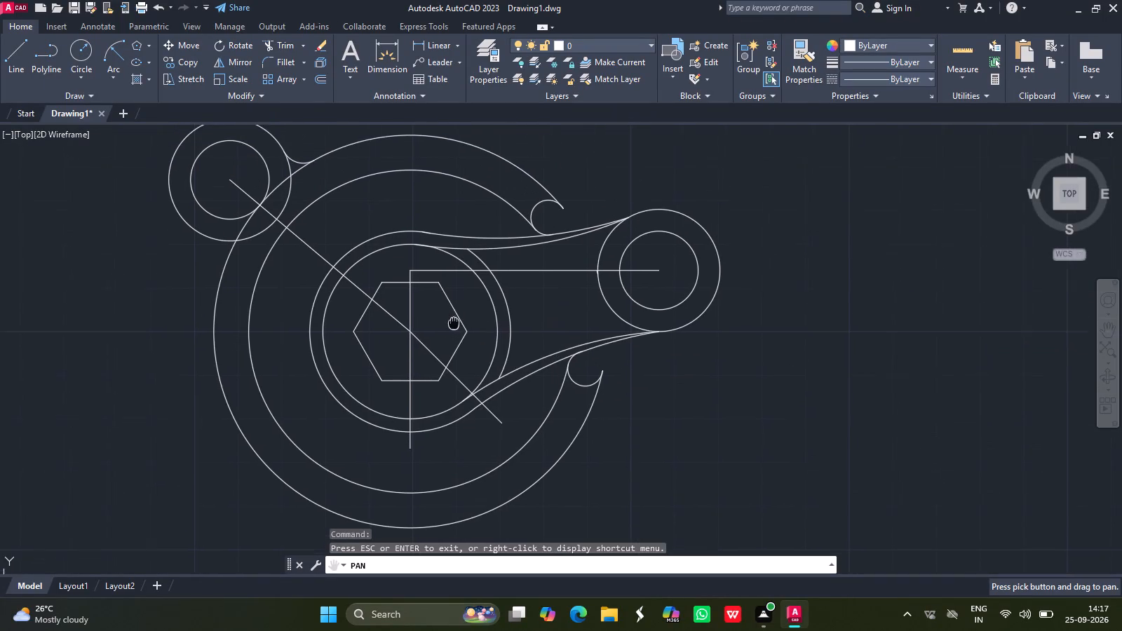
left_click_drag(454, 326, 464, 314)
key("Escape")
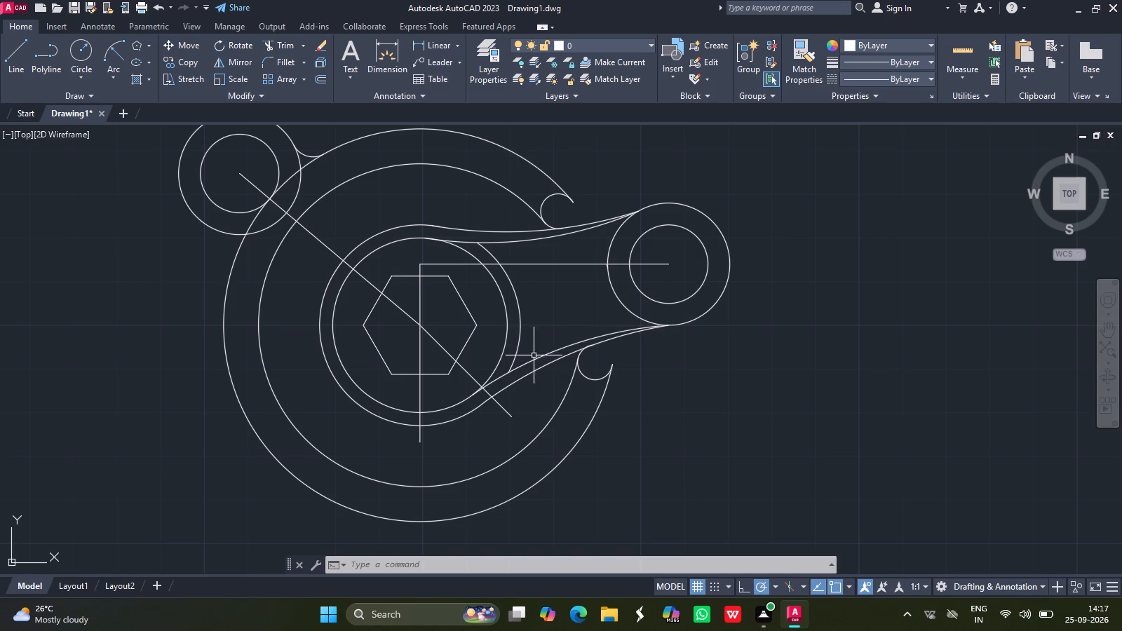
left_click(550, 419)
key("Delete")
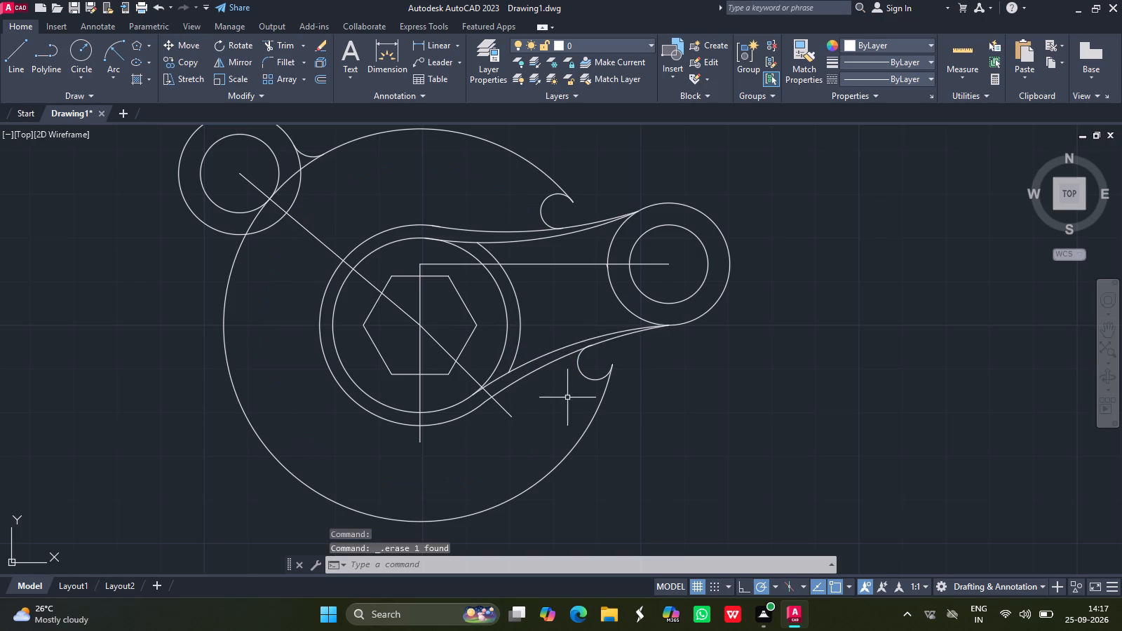
Undo the deletions, offsets, trims and round placements back to the untrimmed radius 45 circle with a loose radius 4 circle beside the link.
key("ctrl+z")
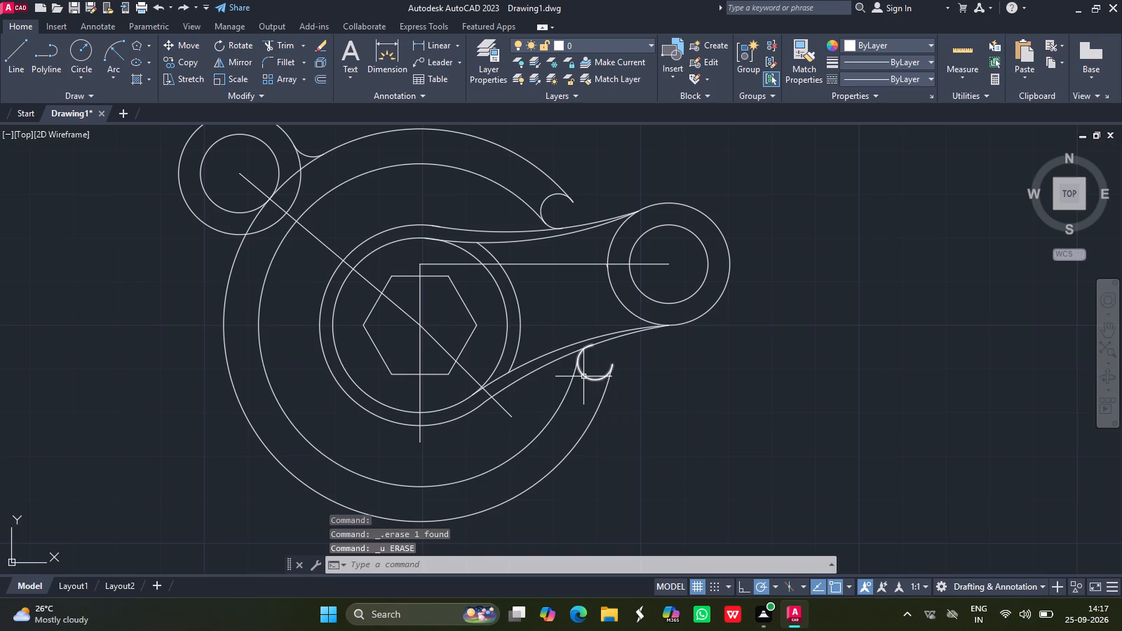
key("ctrl+z")
key("ctrl+z")
key("ctrl+z")
key("ctrl+z")
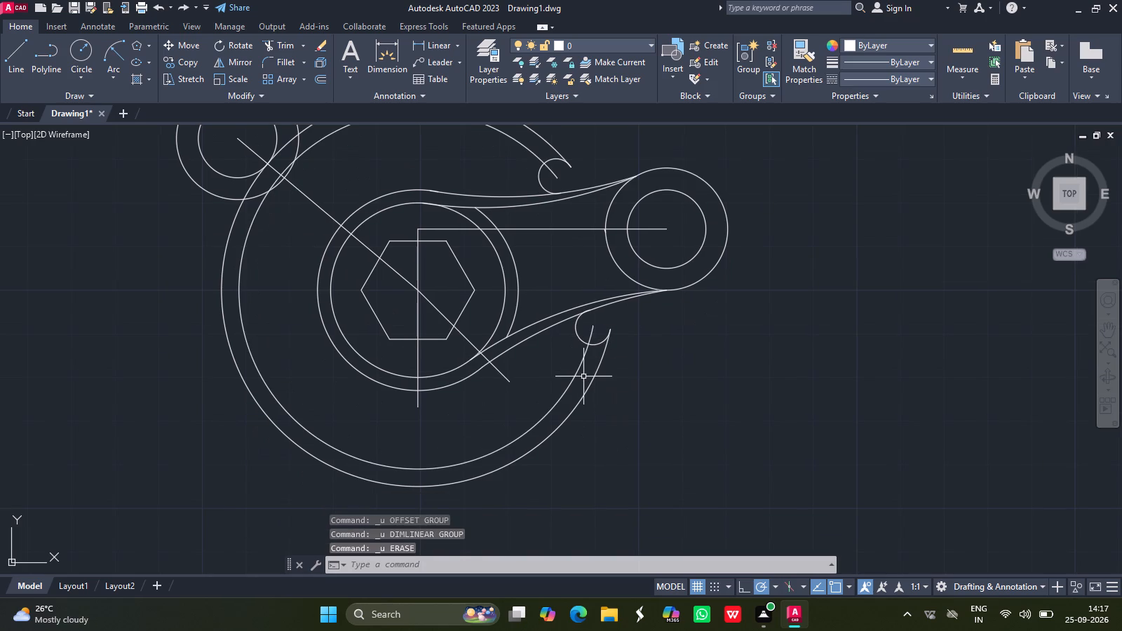
key("ctrl+z")
key("ctrl+z")
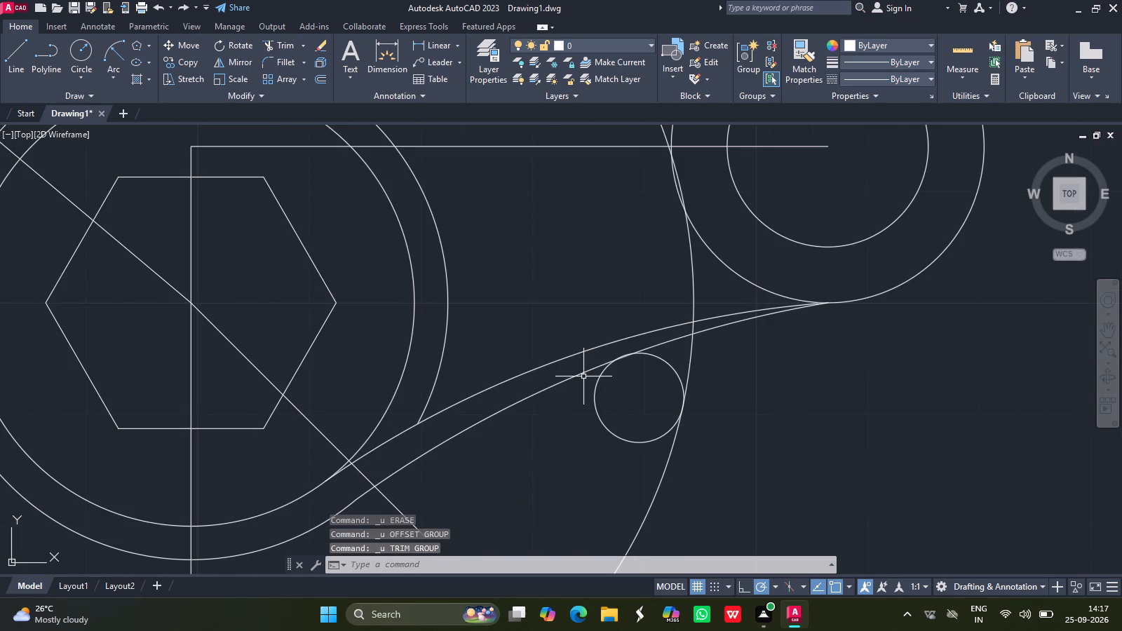
scroll(583, 376, "down", 3, "ctrl")
scroll(583, 376, "up", 1, "ctrl")
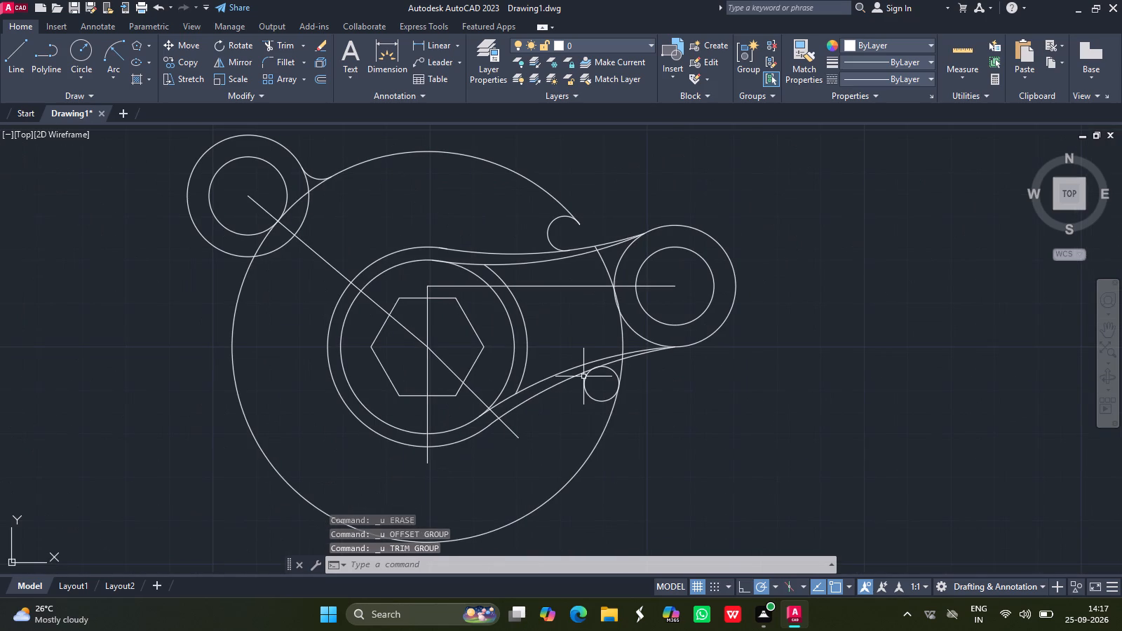
key("ctrl+z")
key("ctrl+z")
key("ctrl+z")
key("ctrl+z")
key("ctrl+z")
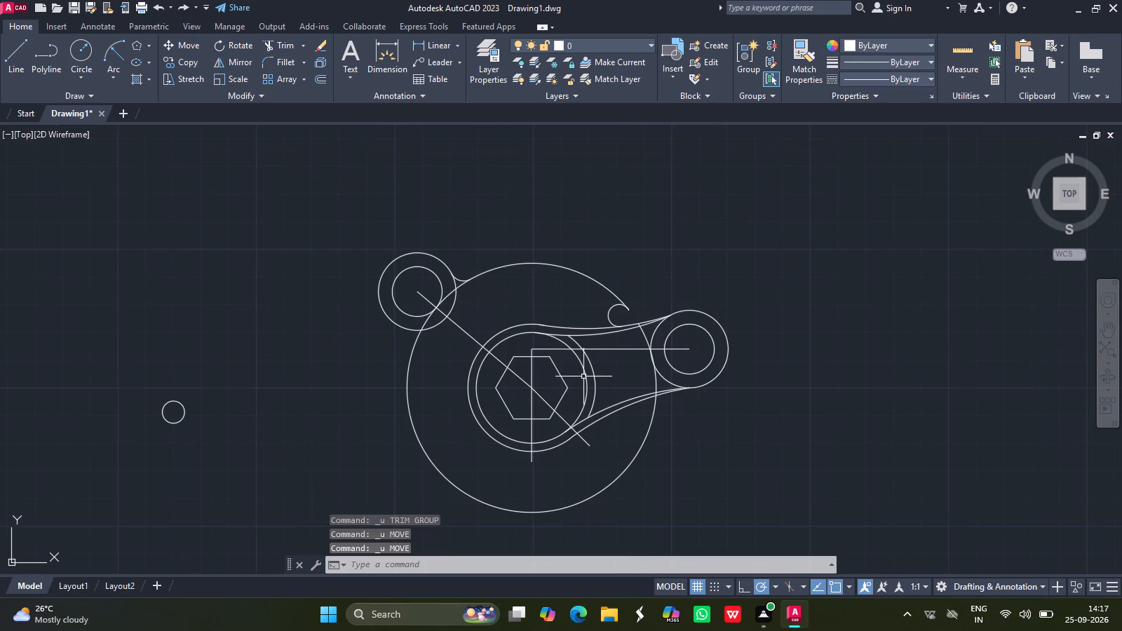
key("ctrl+z")
key("ctrl+z")
key("ctrl+z")
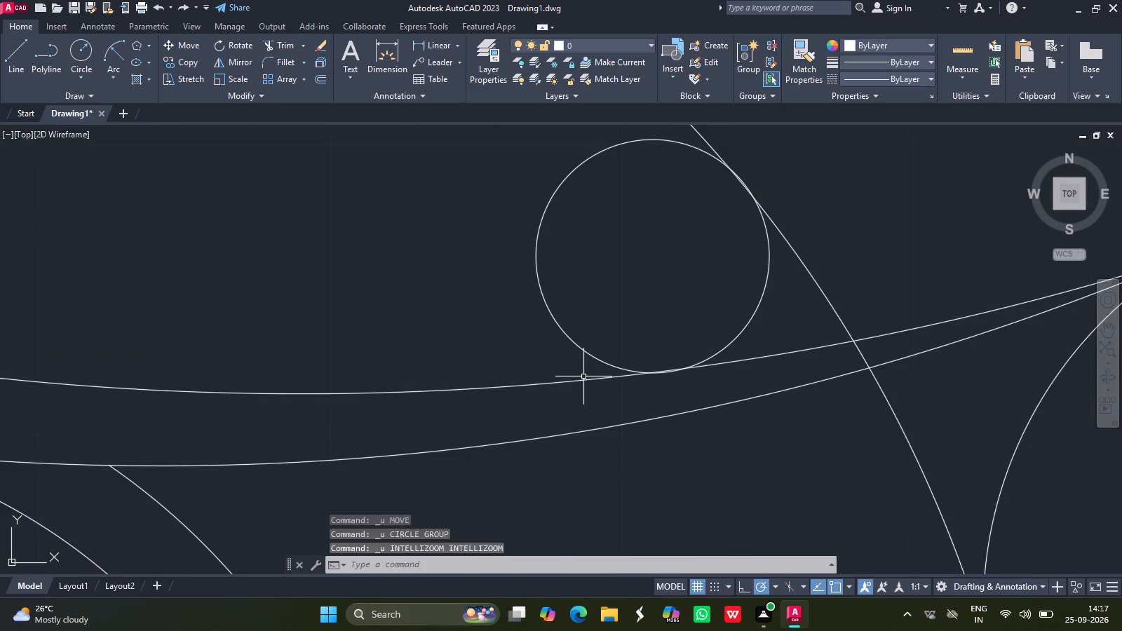
key("ctrl+z")
key("ctrl+z")
key("ctrl+z")
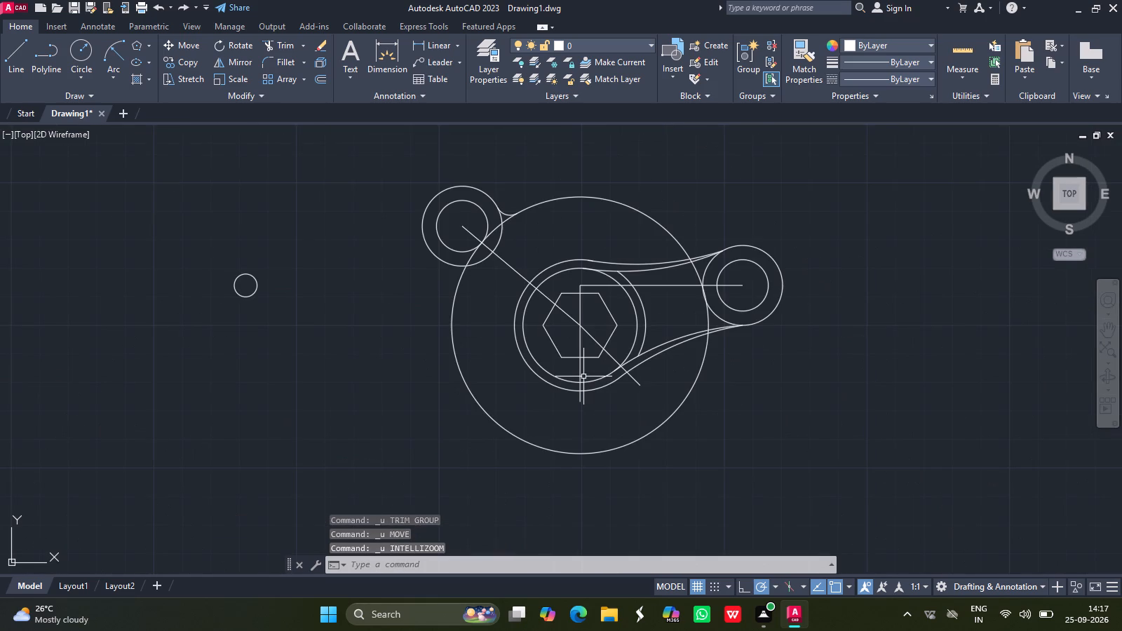
Move the loose radius 4 circle by its centre to where the radius 45 circle meets the right arm's upper edge.
left_click(242, 275)
type("move")
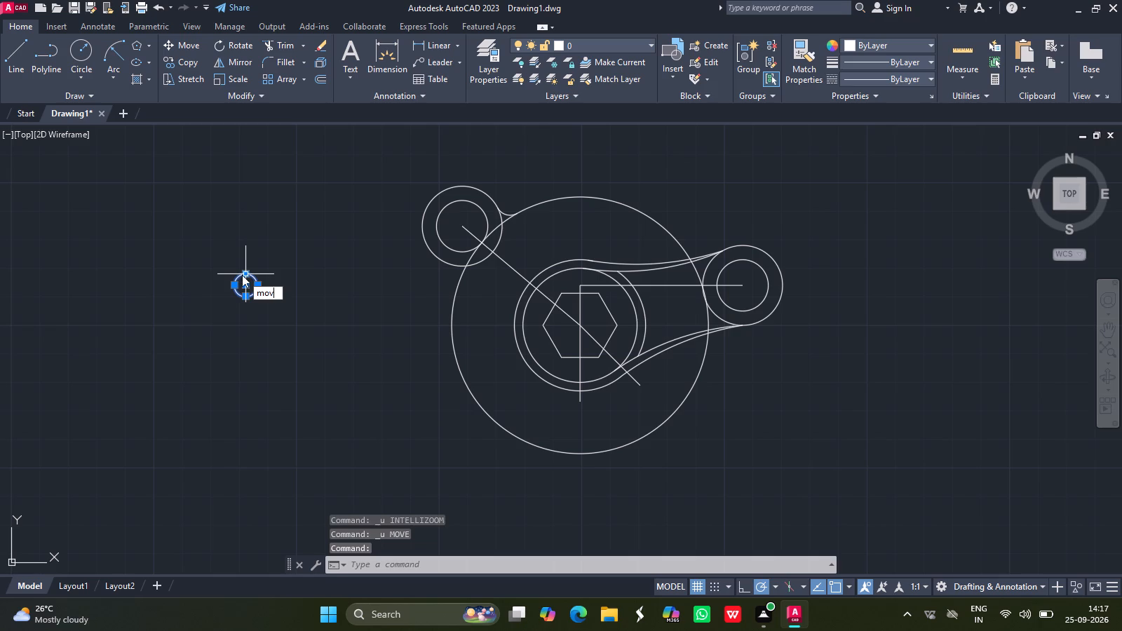
key("Return")
left_click(243, 287)
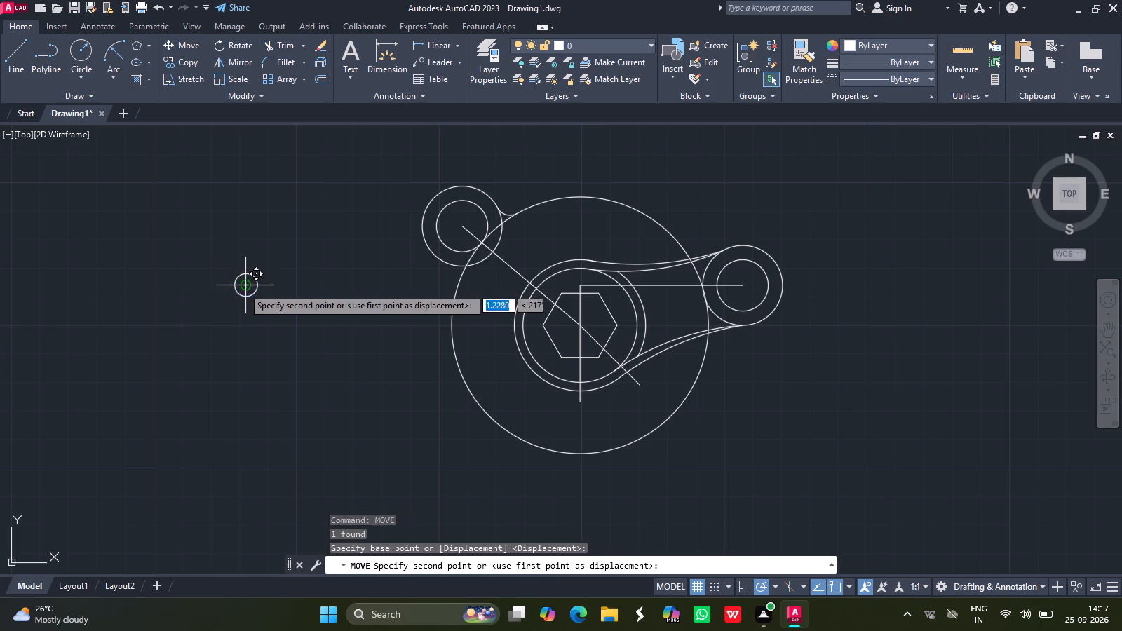
scroll(686, 206, "up", 3, "ctrl")
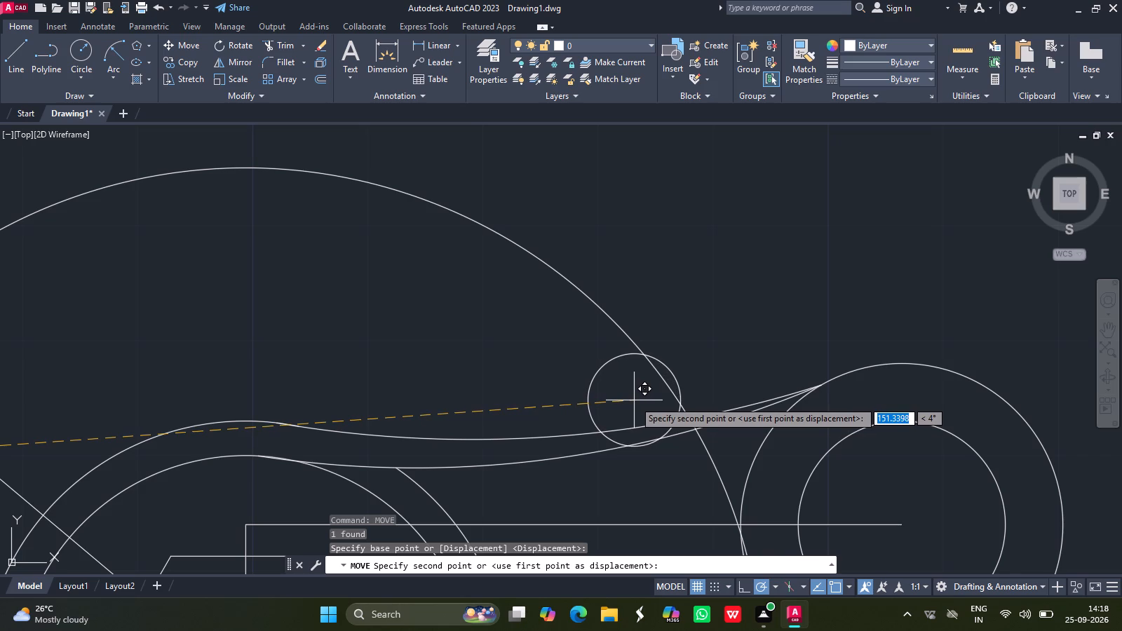
left_click(634, 400)
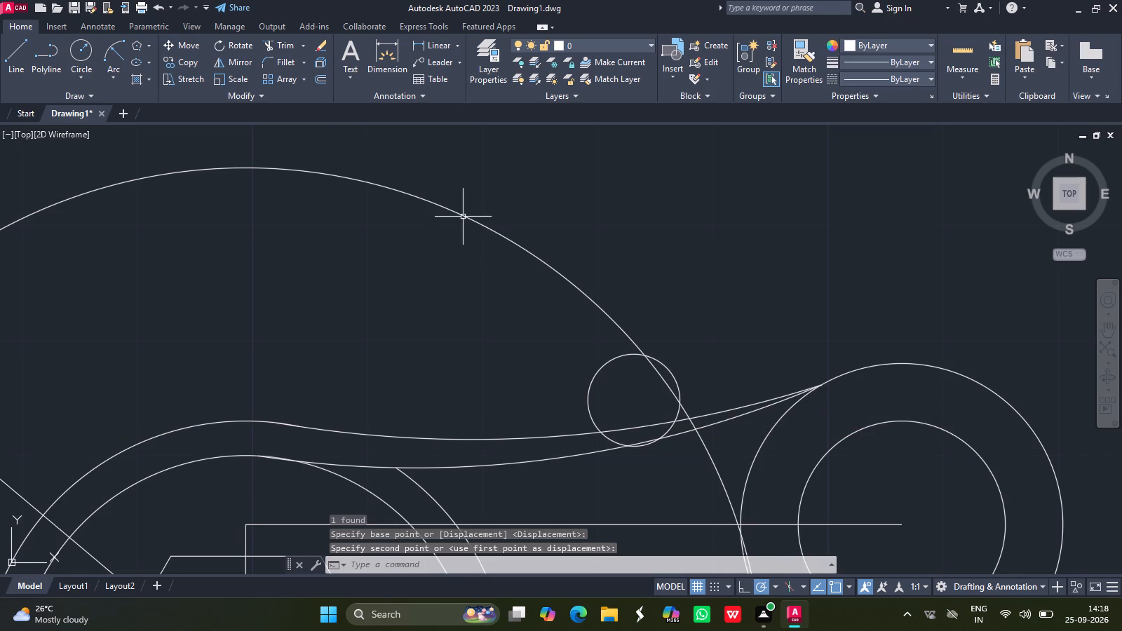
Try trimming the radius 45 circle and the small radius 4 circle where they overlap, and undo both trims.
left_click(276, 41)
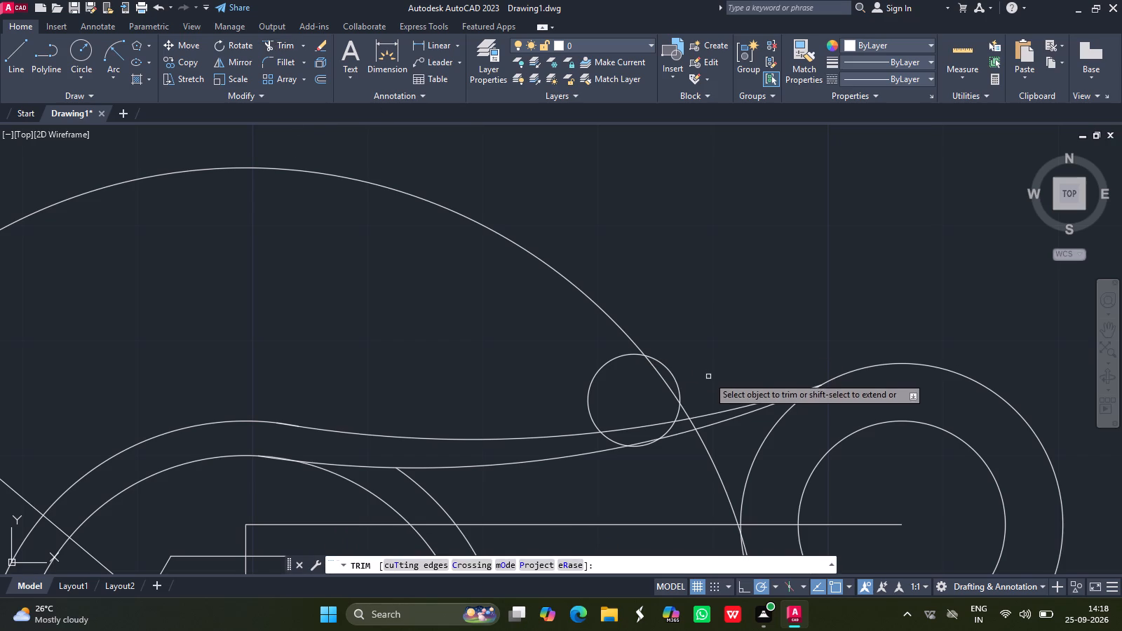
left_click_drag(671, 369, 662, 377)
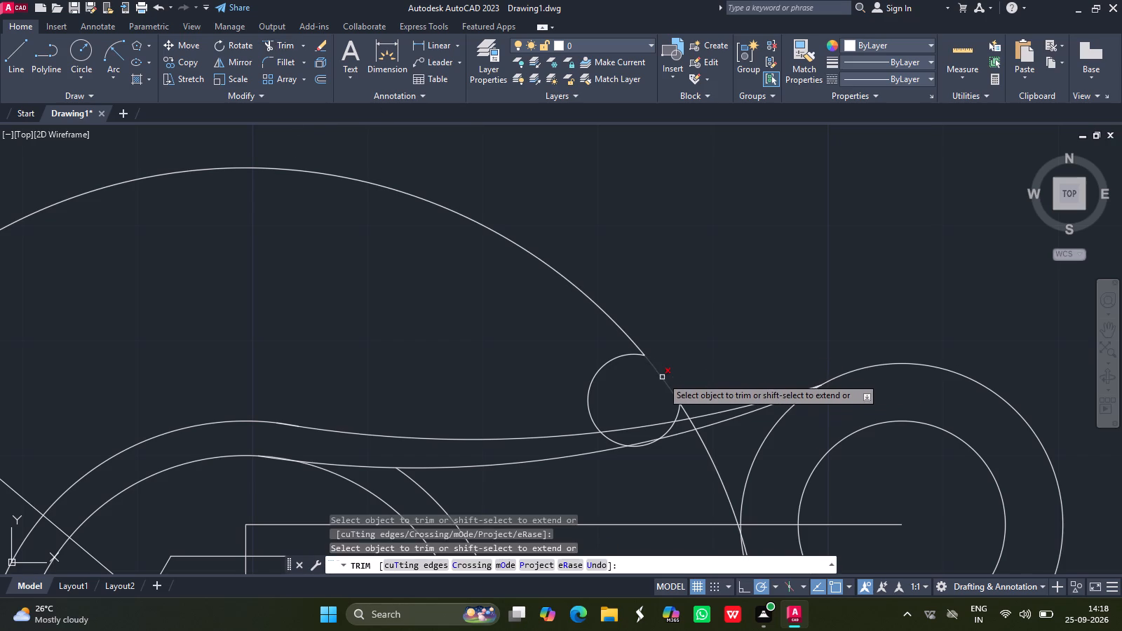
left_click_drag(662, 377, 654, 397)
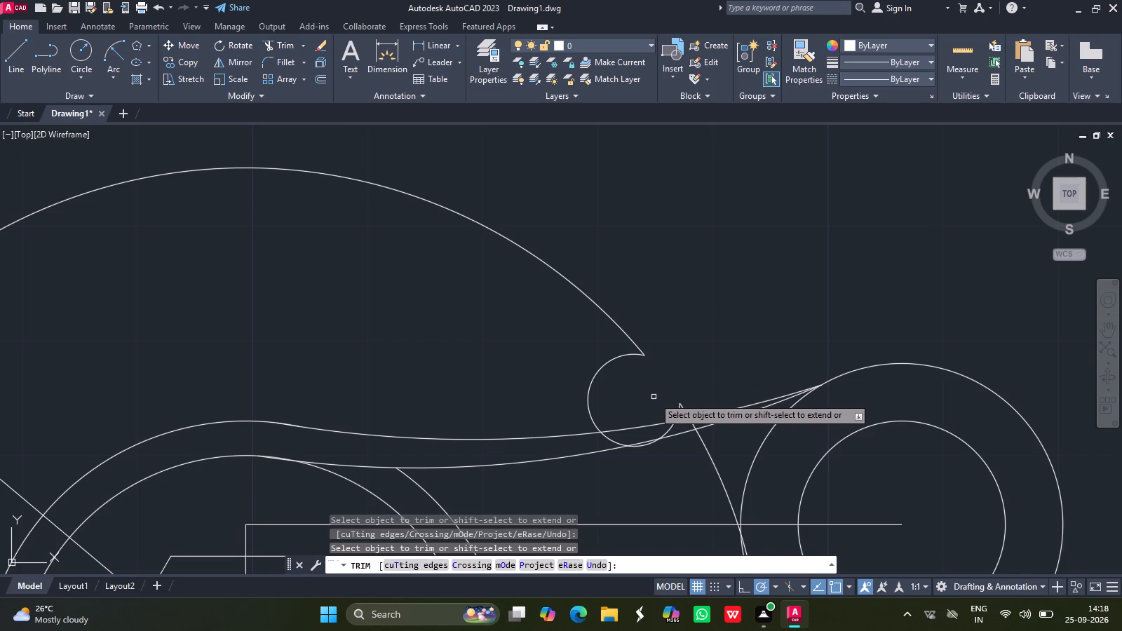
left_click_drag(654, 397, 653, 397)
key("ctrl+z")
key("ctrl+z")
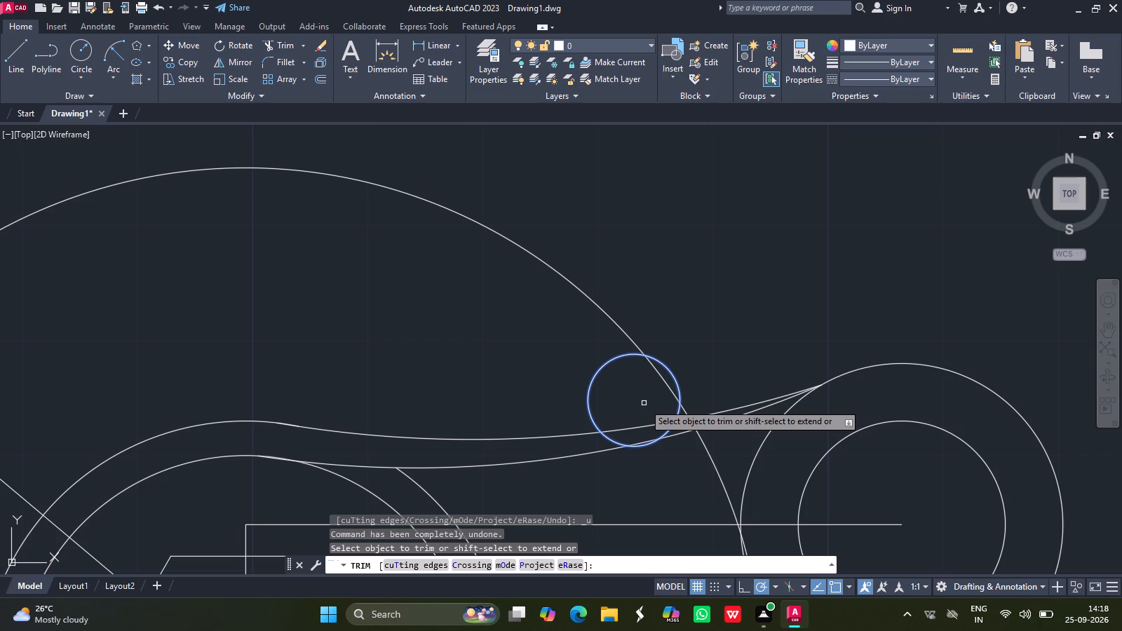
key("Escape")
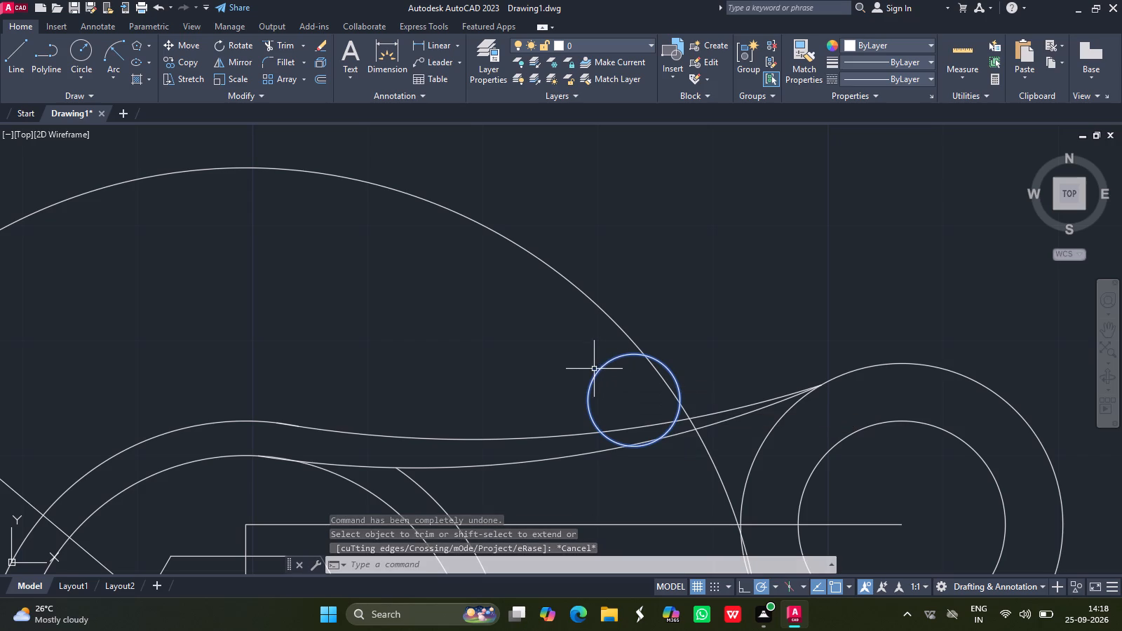
Move the radius 4 circle horizontally about 0.9 units toward the inside of the radius 45 circle.
left_click(597, 369)
type("move")
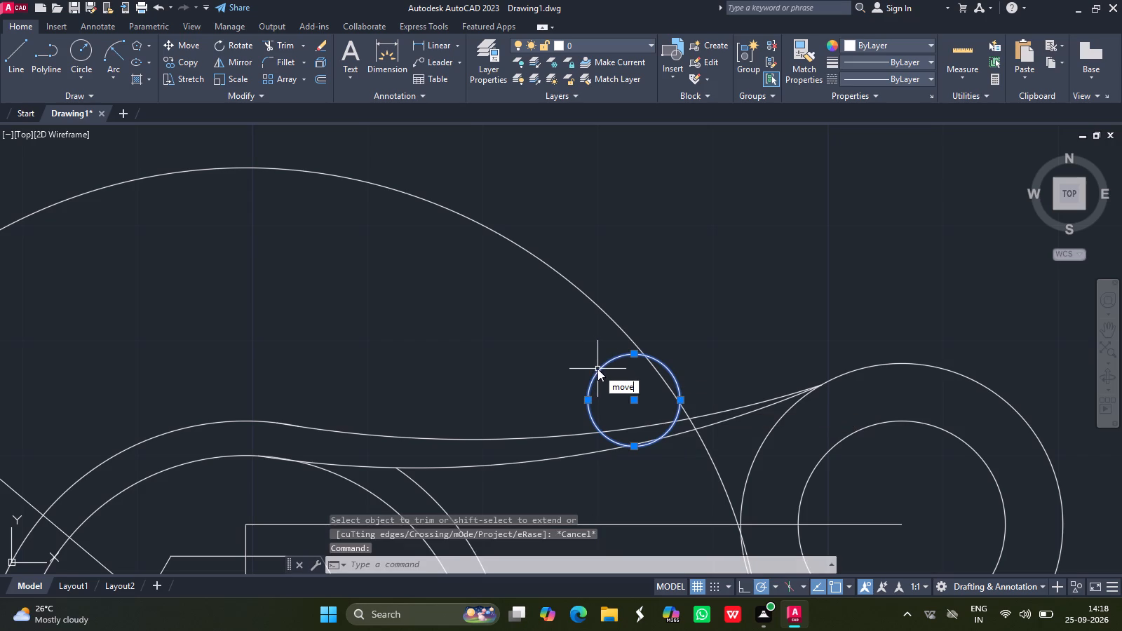
key("Return")
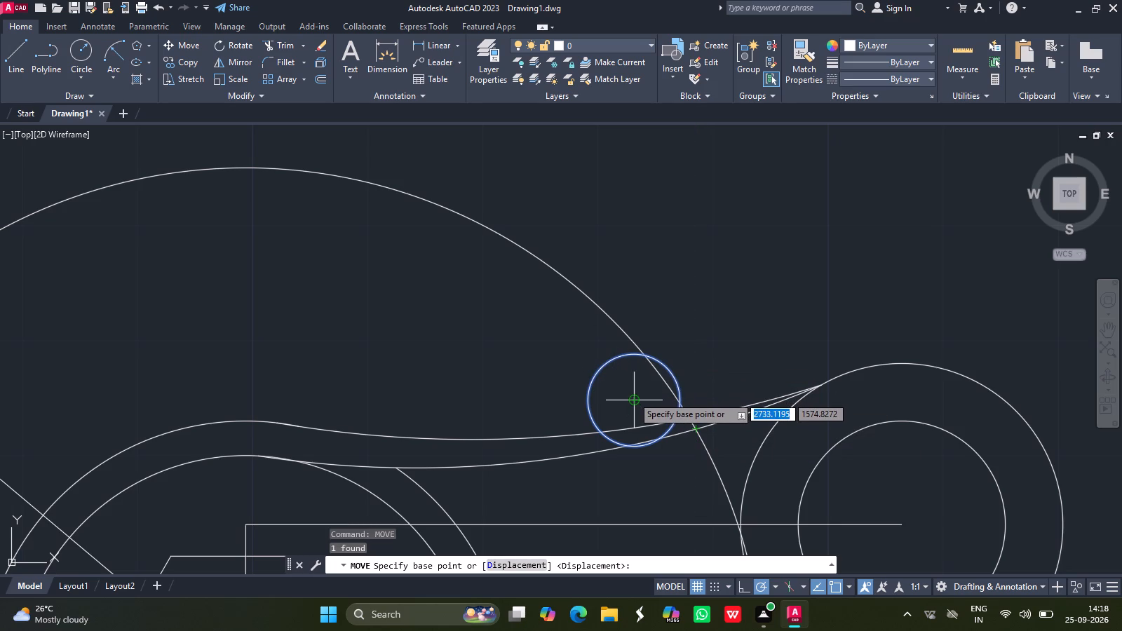
left_click_drag(635, 398, 623, 402)
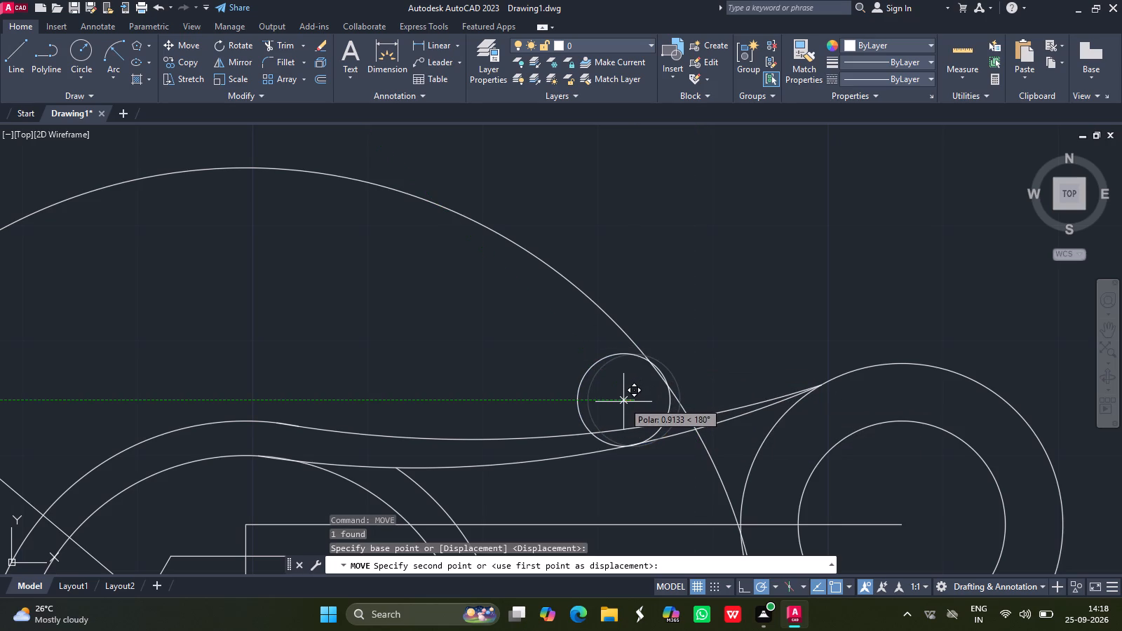
left_click_drag(623, 402, 623, 402)
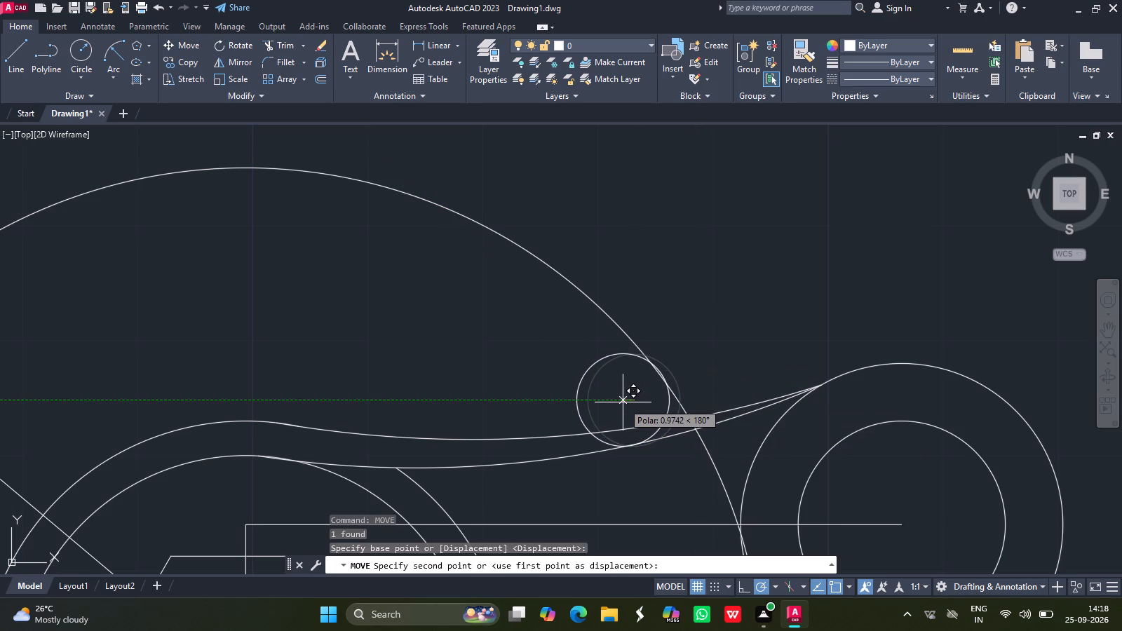
left_click_drag(623, 402, 624, 399)
left_click(624, 399)
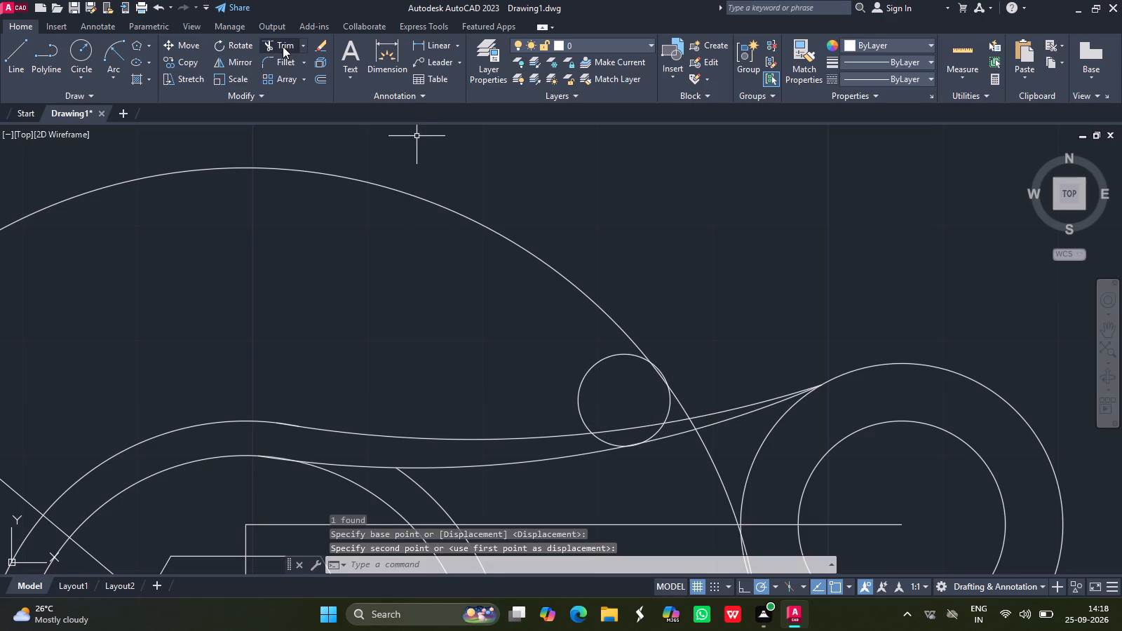
Trim the radius 4 circle to a round between the radius 45 arc and the arm's upper edge, removing the large arc's piece between them.
left_click(283, 46)
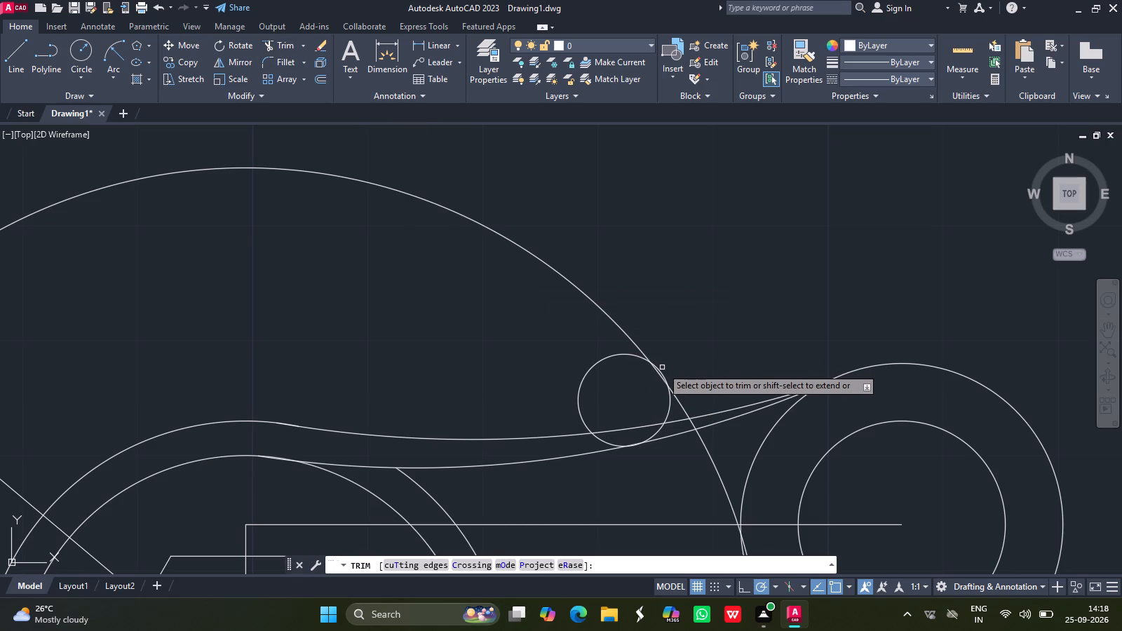
left_click_drag(662, 372, 628, 412)
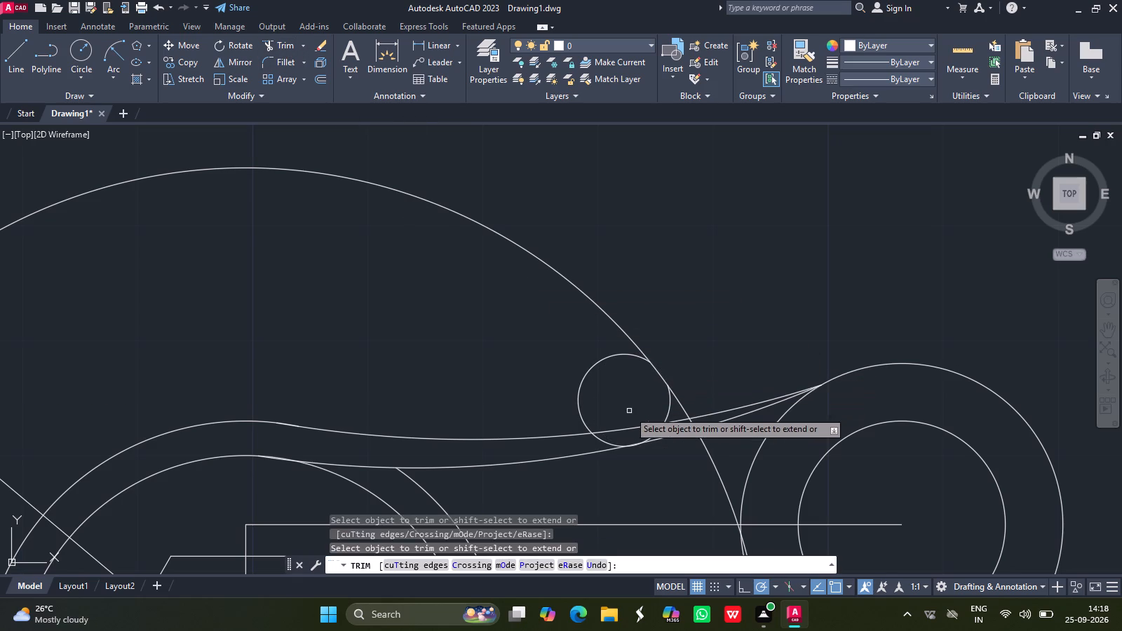
left_click_drag(628, 412, 608, 439)
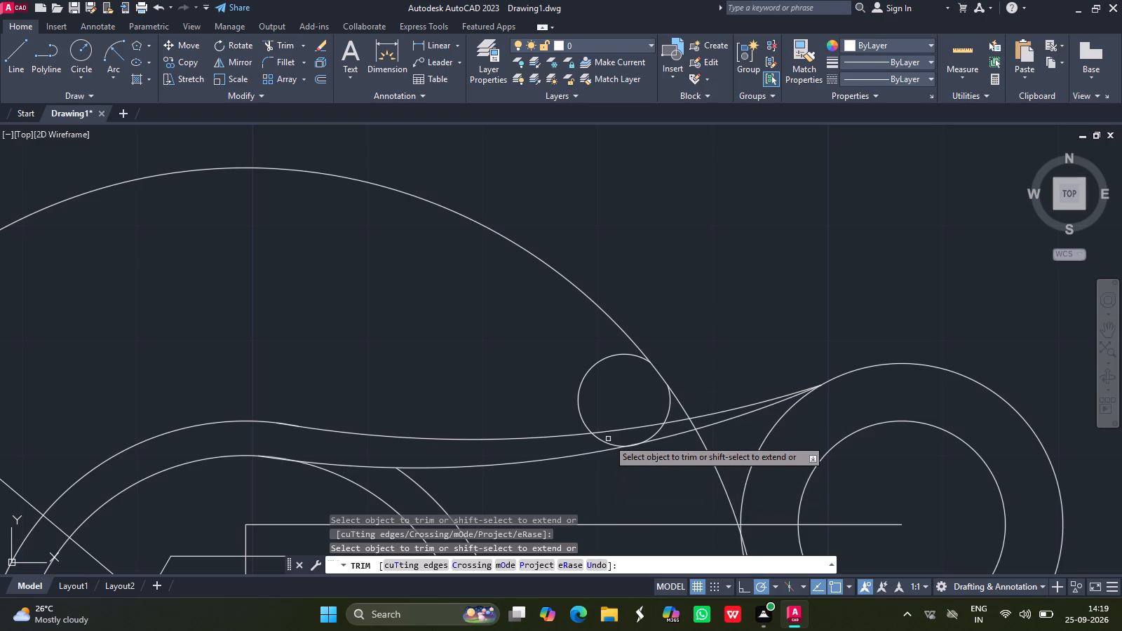
left_click_drag(608, 439, 607, 442)
left_click(607, 442)
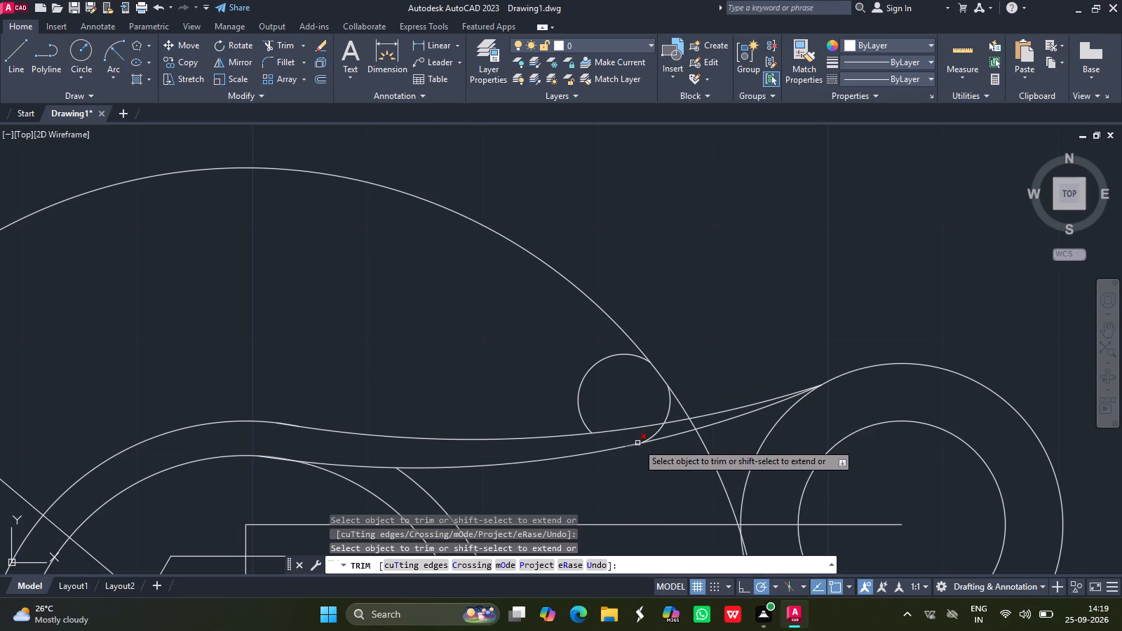
left_click_drag(637, 443, 656, 447)
left_click(656, 447)
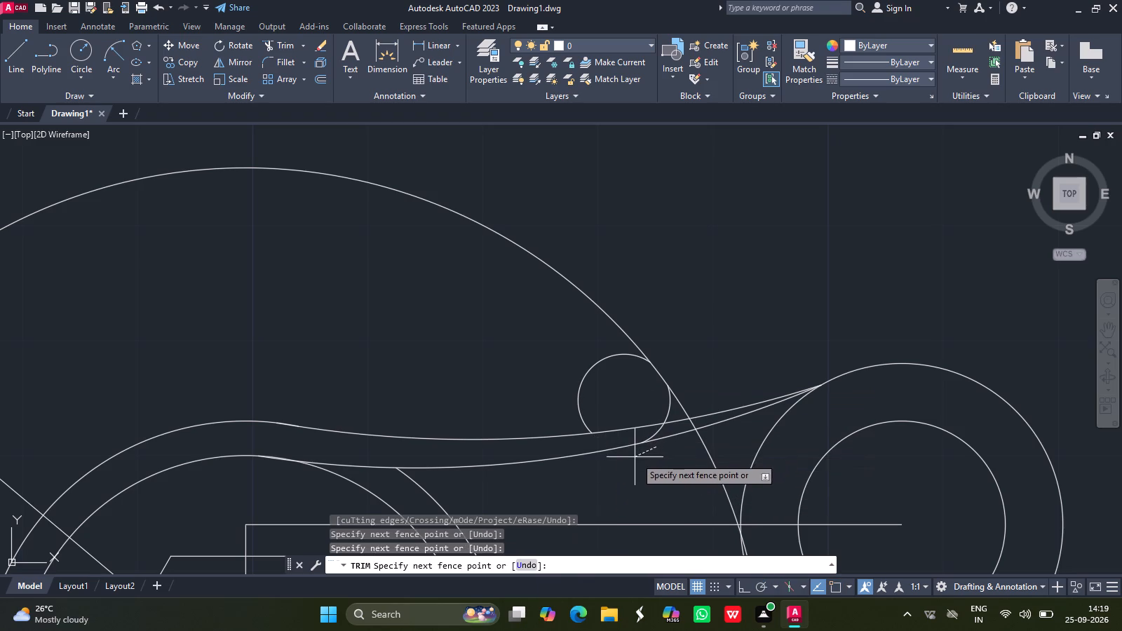
left_click(649, 455)
left_click(655, 435)
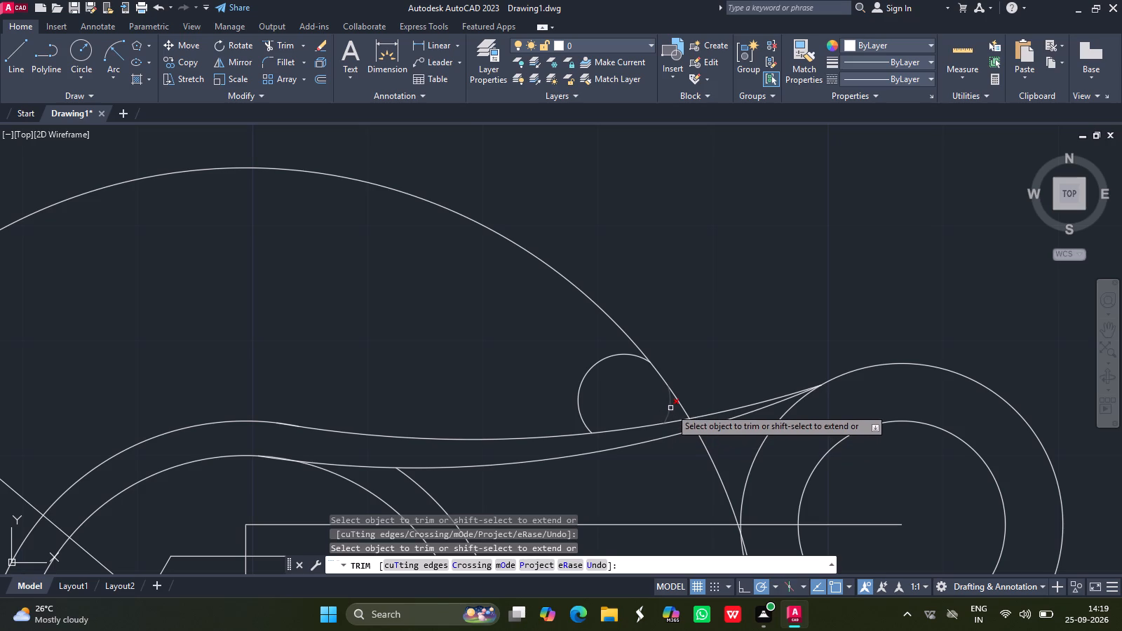
left_click_drag(670, 408, 680, 400)
left_click_drag(680, 400, 682, 364)
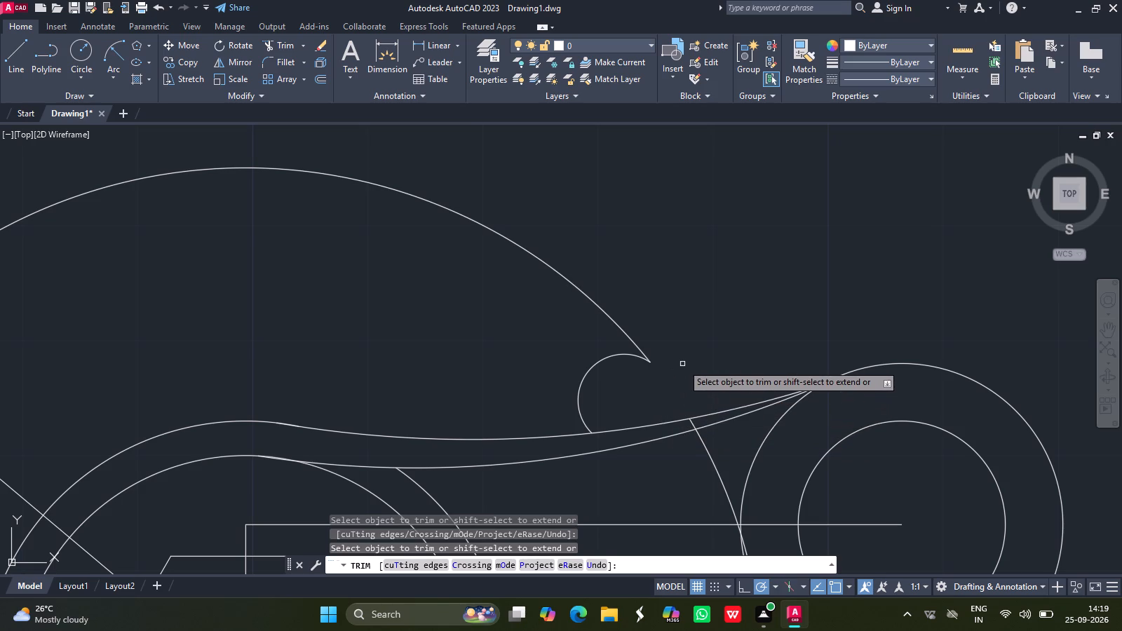
scroll(682, 364, "down", 1, "ctrl")
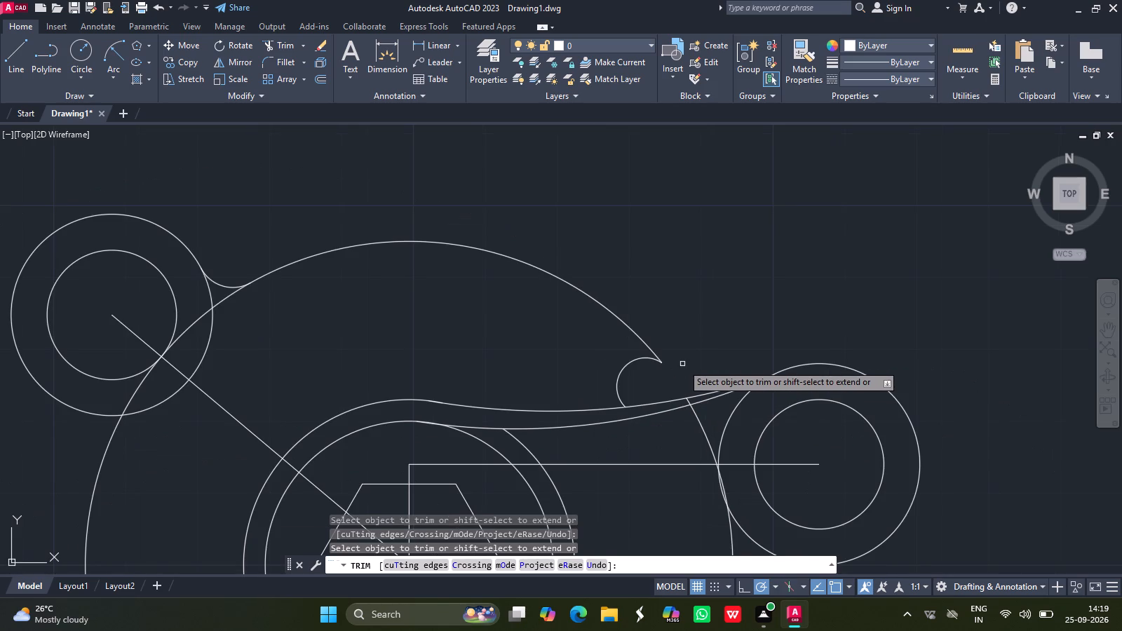
key("Escape")
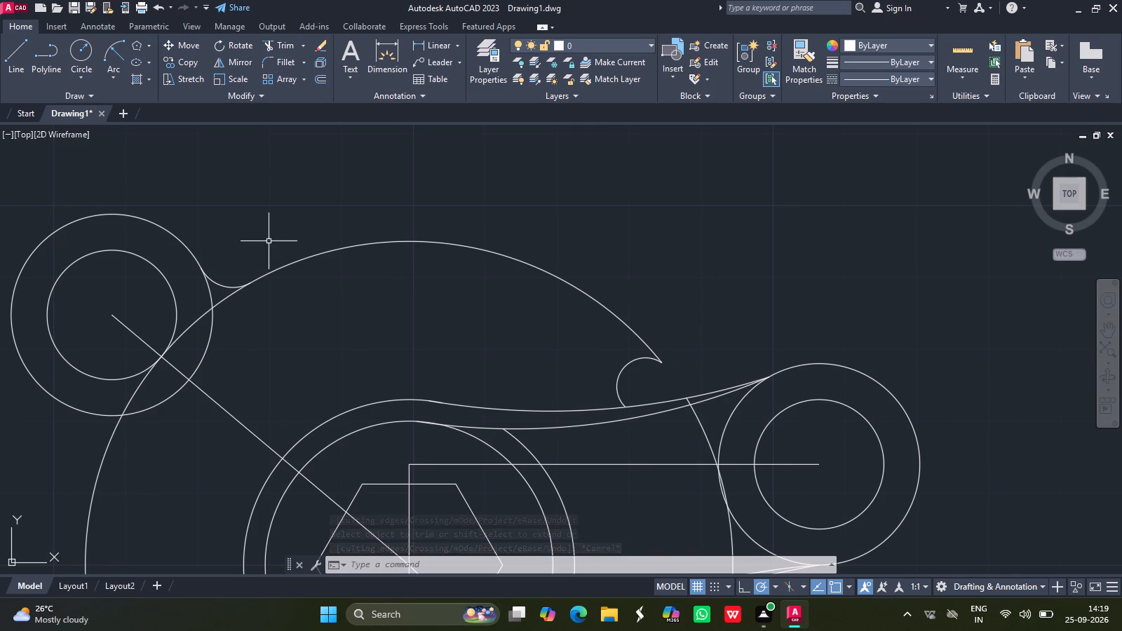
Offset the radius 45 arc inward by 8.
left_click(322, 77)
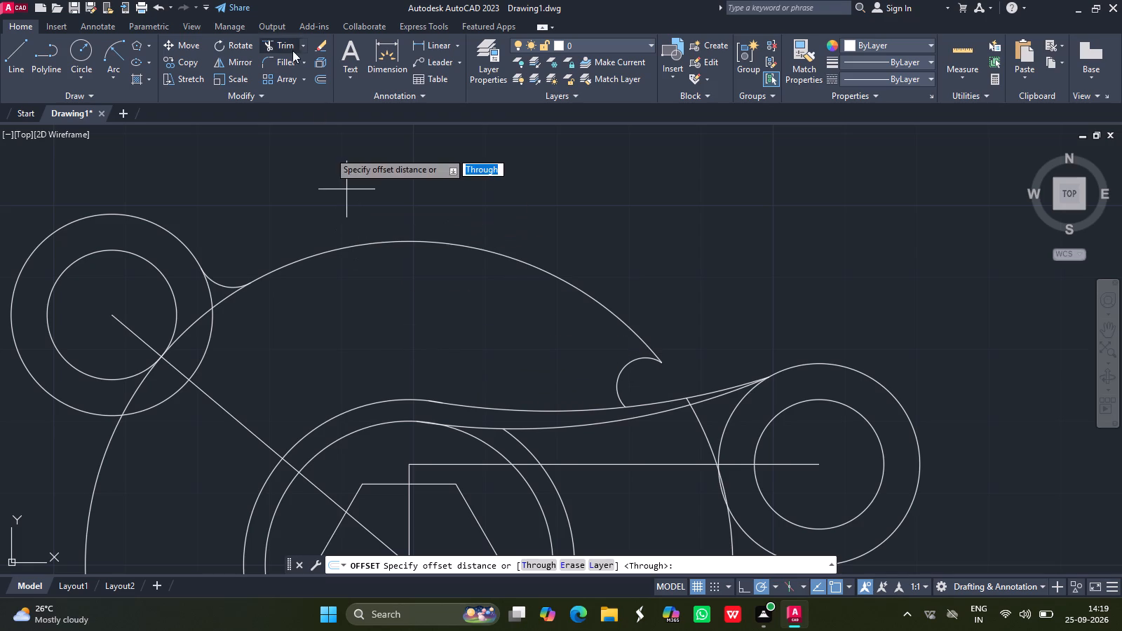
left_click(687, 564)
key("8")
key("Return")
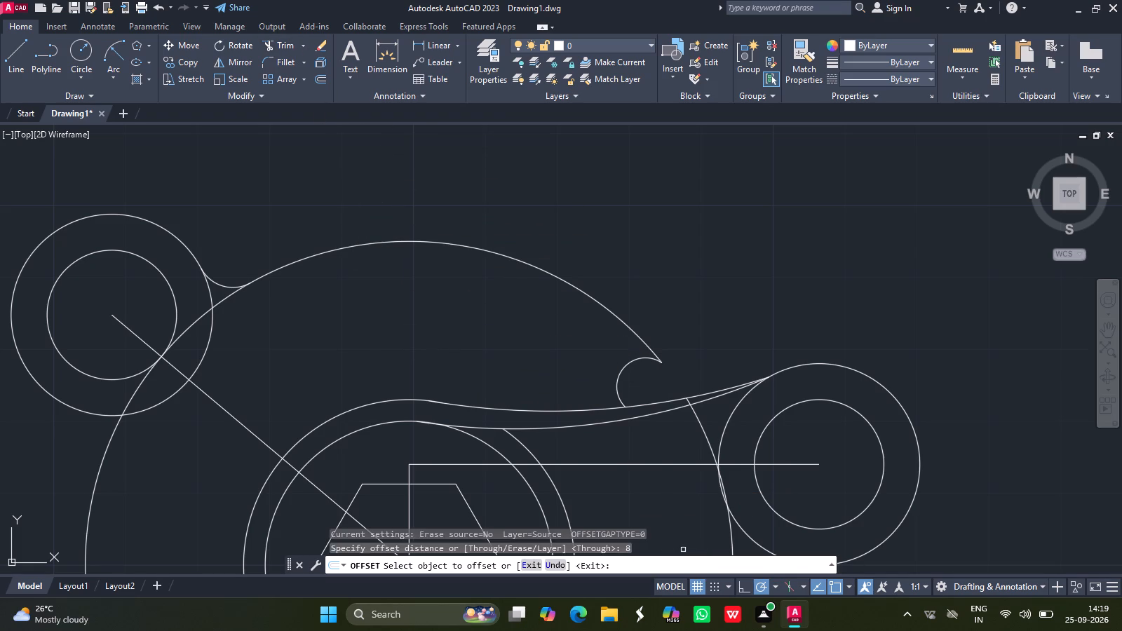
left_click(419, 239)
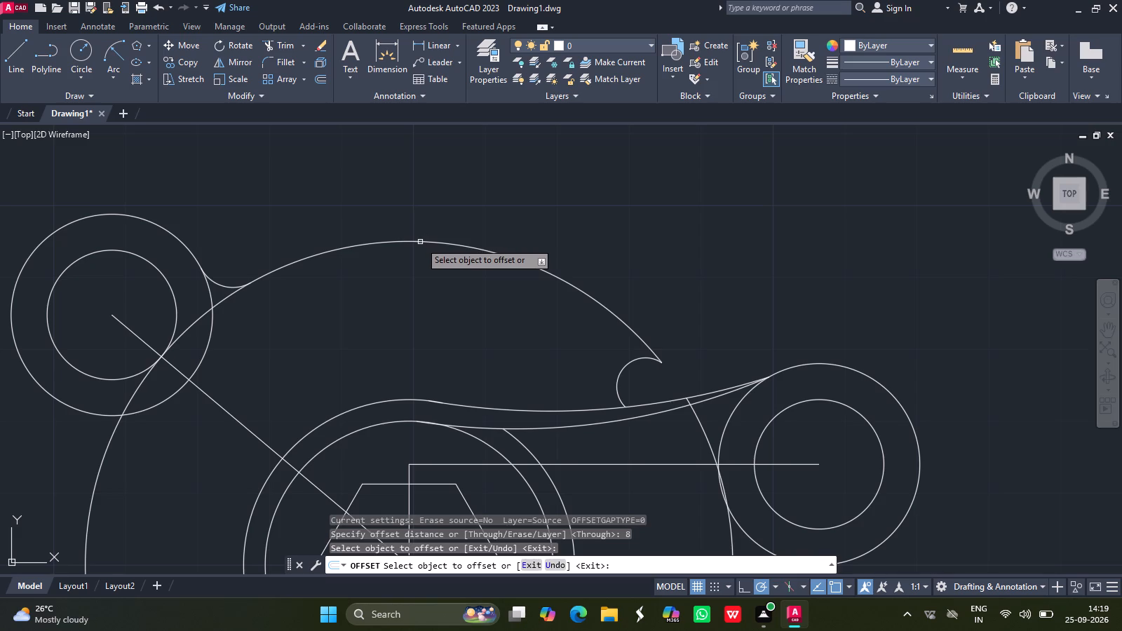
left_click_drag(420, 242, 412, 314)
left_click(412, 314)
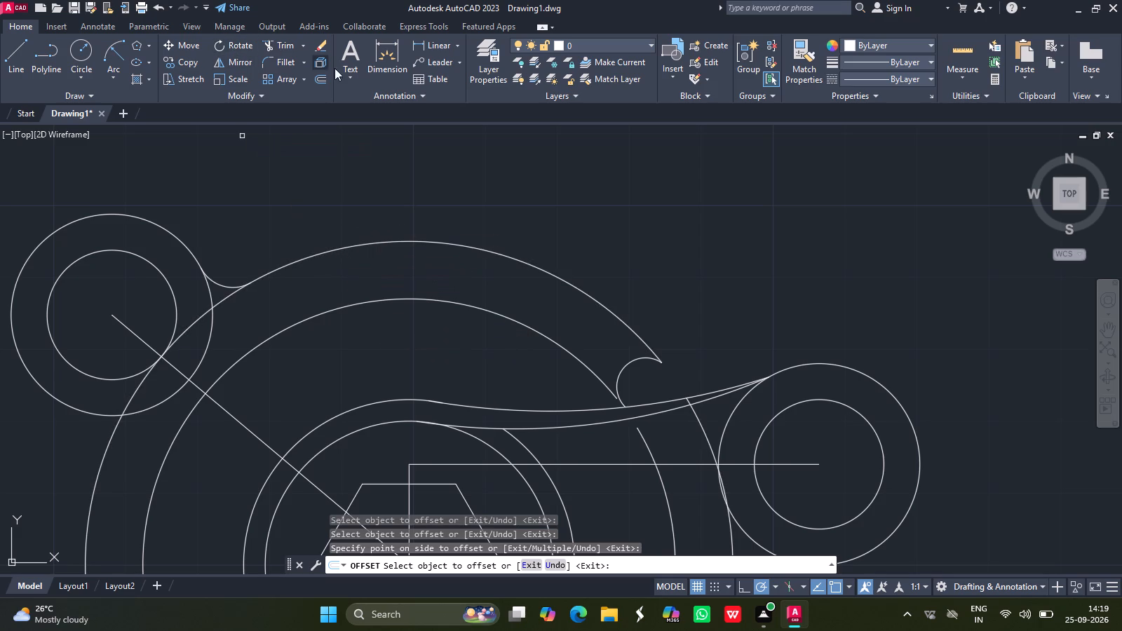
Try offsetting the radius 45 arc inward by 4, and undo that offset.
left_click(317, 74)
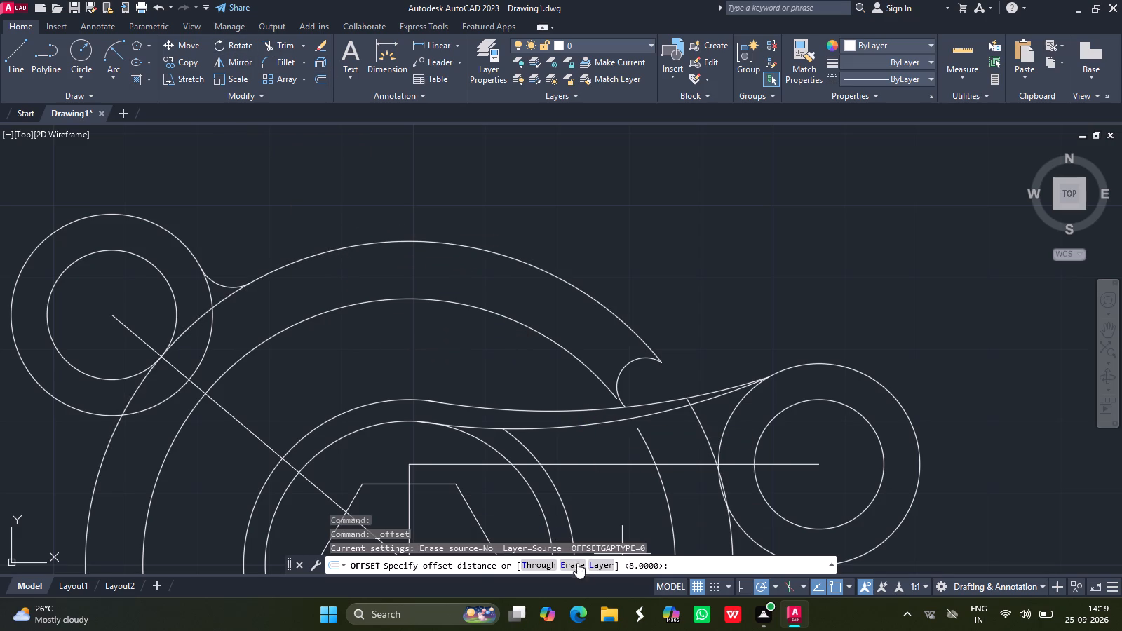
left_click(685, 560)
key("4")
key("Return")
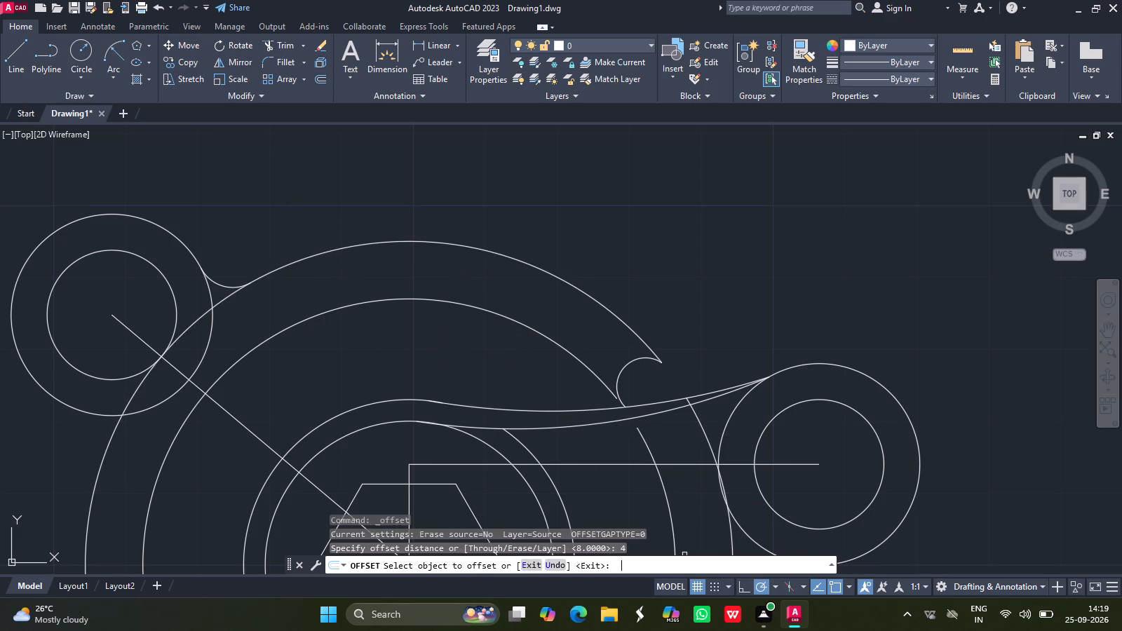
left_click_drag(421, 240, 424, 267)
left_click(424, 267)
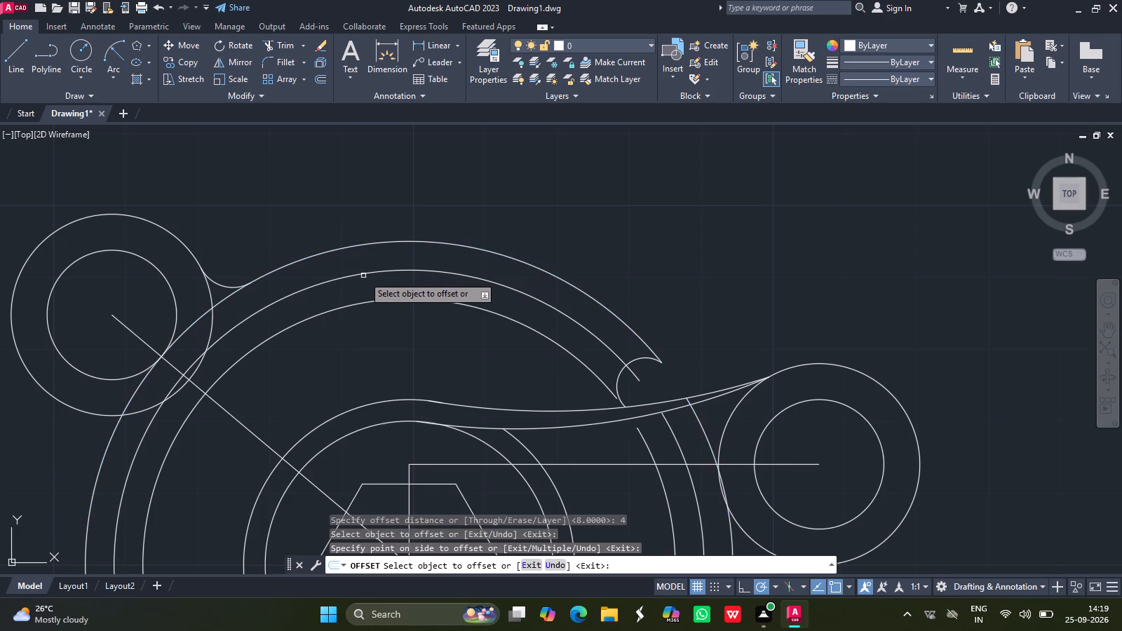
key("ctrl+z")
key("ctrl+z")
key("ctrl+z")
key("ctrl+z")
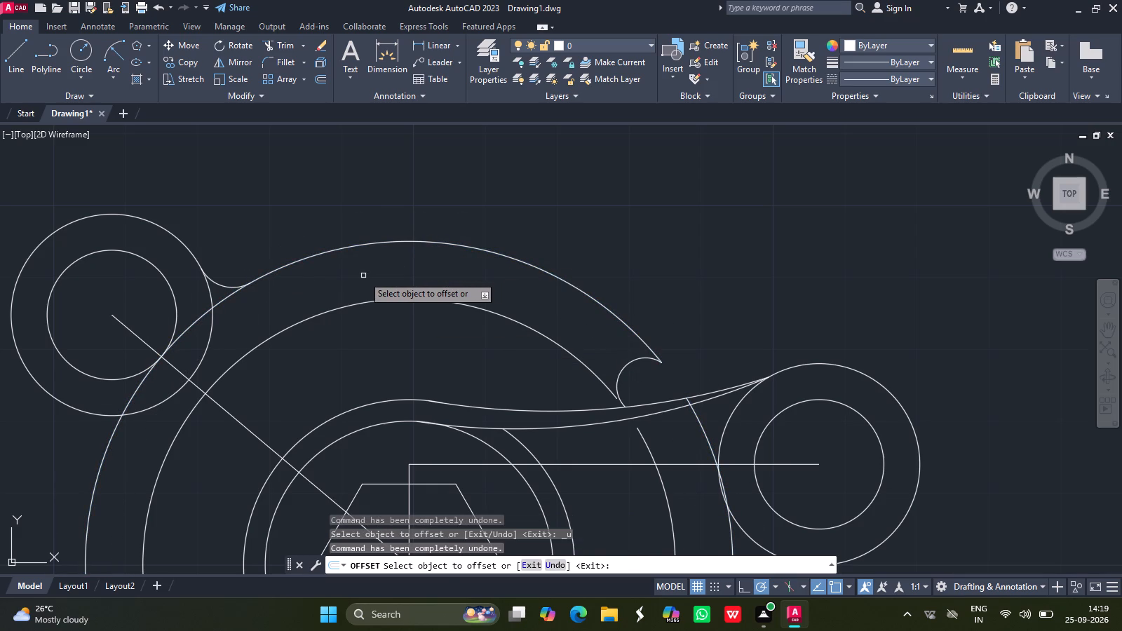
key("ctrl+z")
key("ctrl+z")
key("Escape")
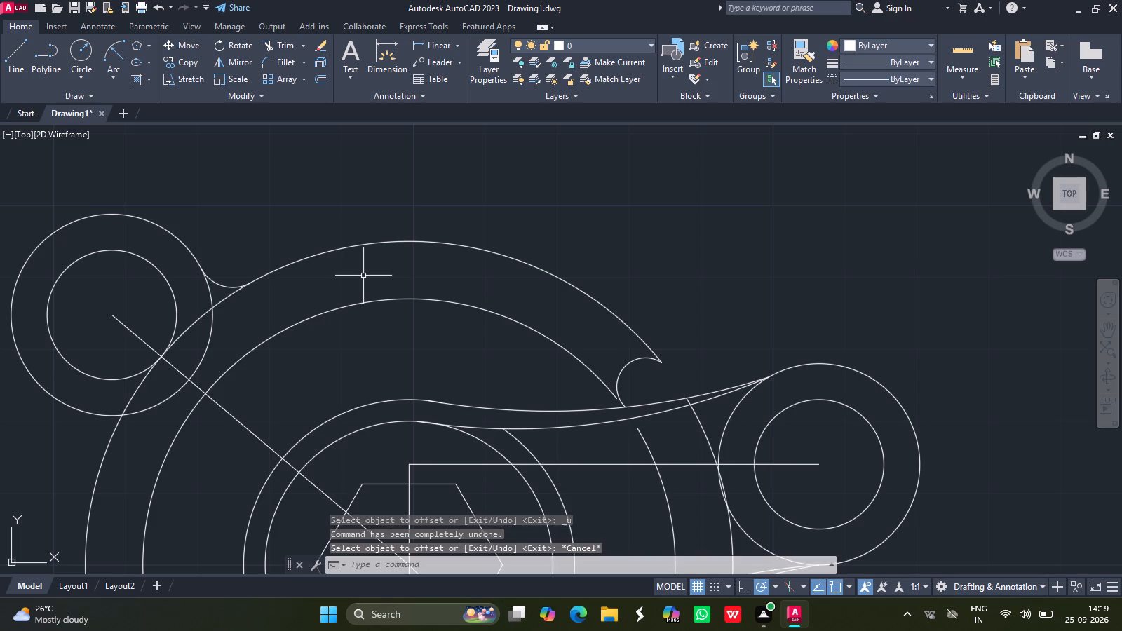
Undo the inward offset of 8, the trims and the moves of the radius 4 circle, back to its loose position beside the link.
key("ctrl+z")
key("ctrl+z")
key("ctrl+z")
key("ctrl+z")
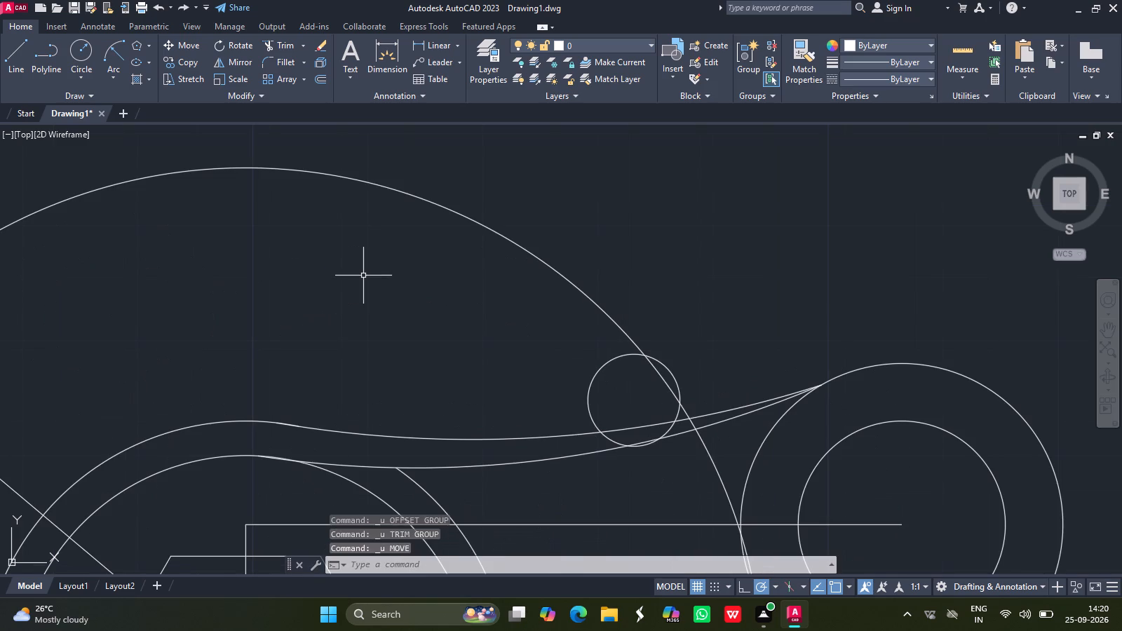
key("ctrl+z")
key("ctrl+z")
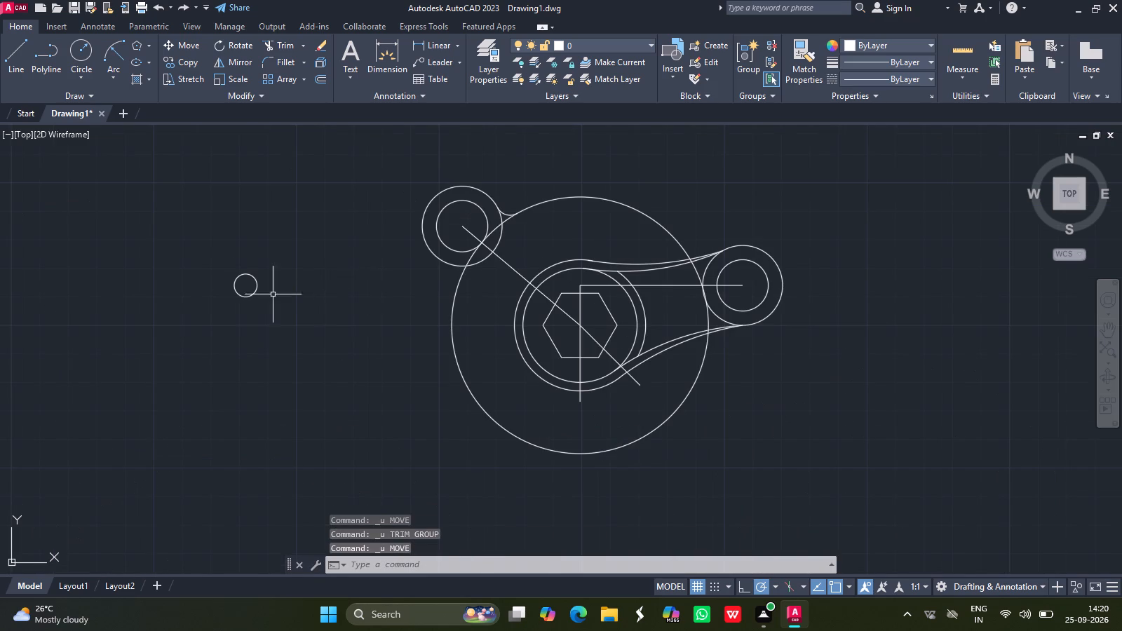
Move the loose radius 4 circle by its centre to just inside the radius 45 circle, overlapping the right arm's upper edge.
left_click_drag(252, 330, 365, 357)
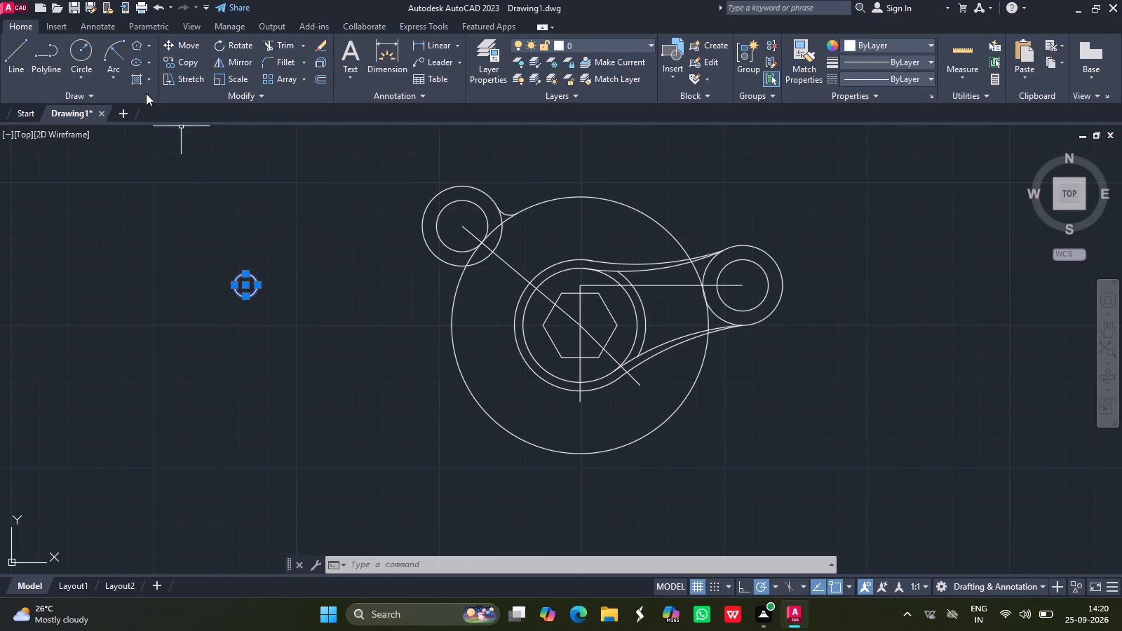
type("move")
key("Return")
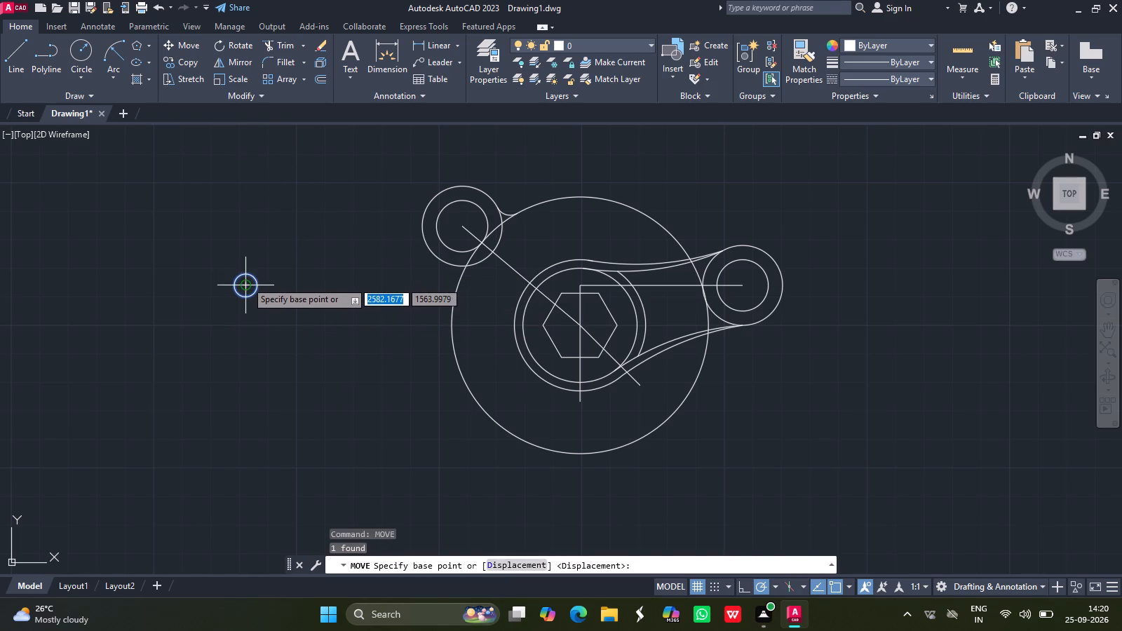
left_click_drag(246, 283, 558, 275)
scroll(676, 260, "up", 4, "ctrl")
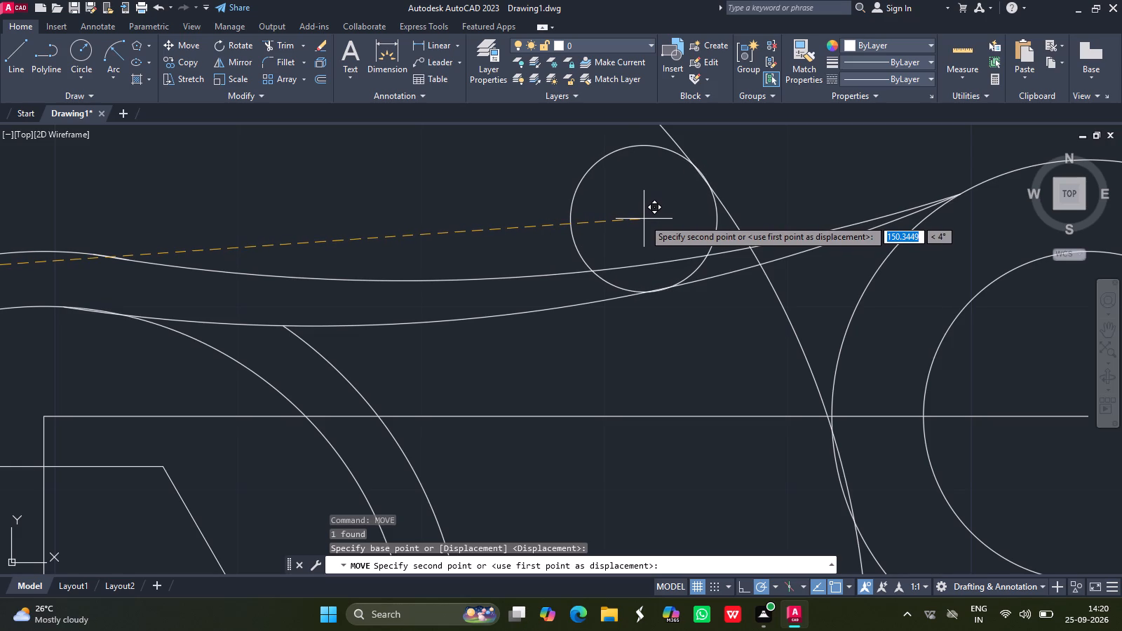
left_click(644, 219)
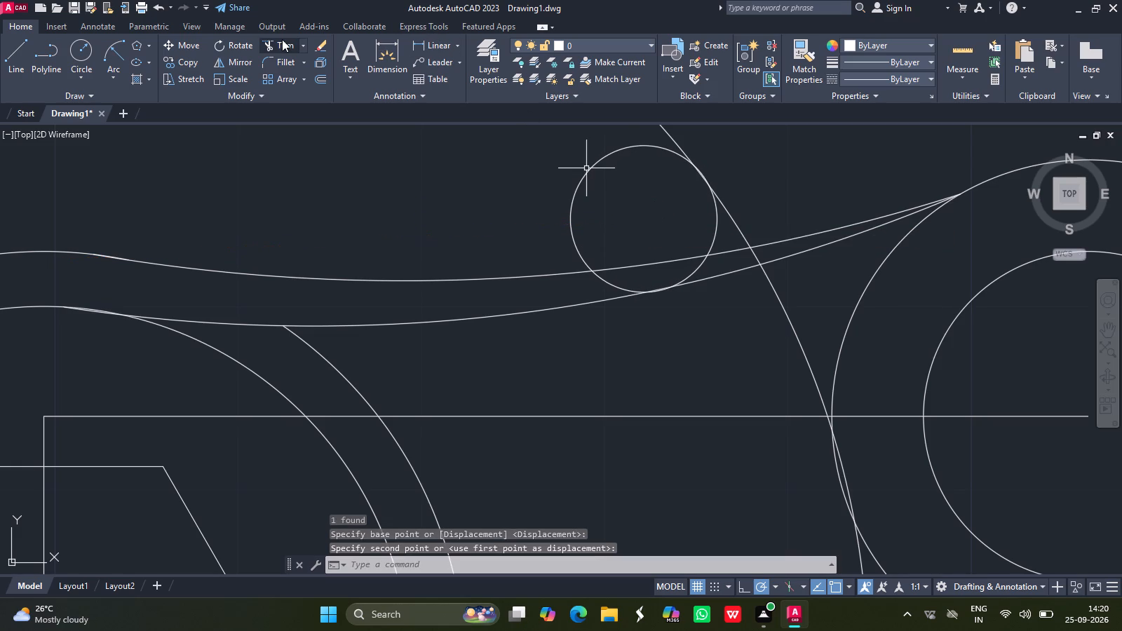
Trim the radius 4 circle to a round between the radius 45 arc and the arm's upper edge, removing the large arc's piece there.
left_click(282, 39)
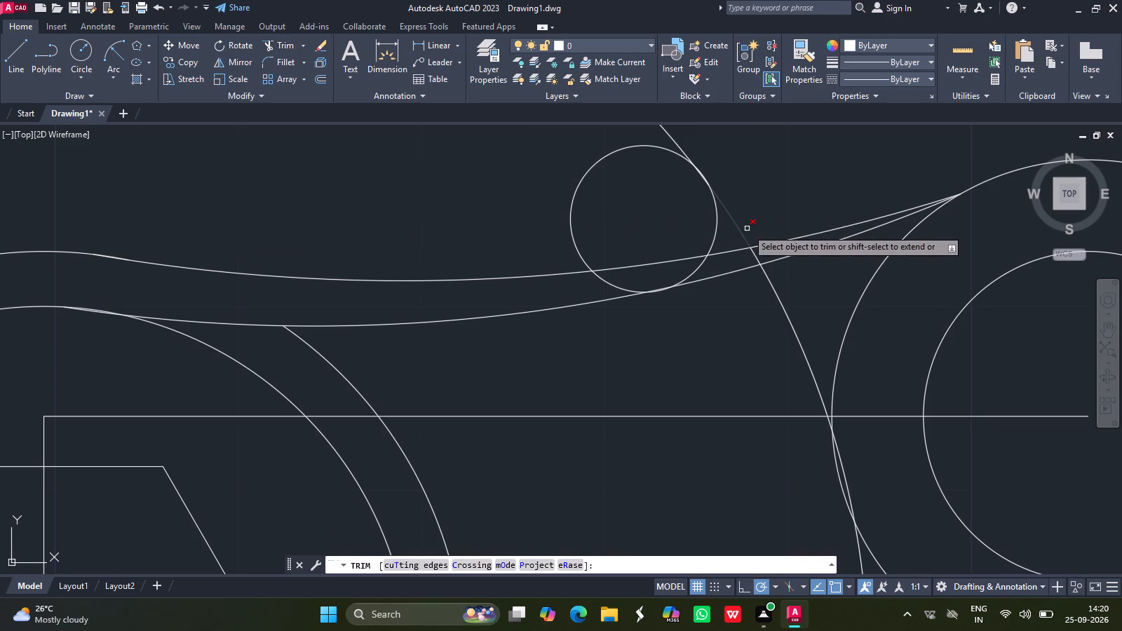
left_click(738, 229)
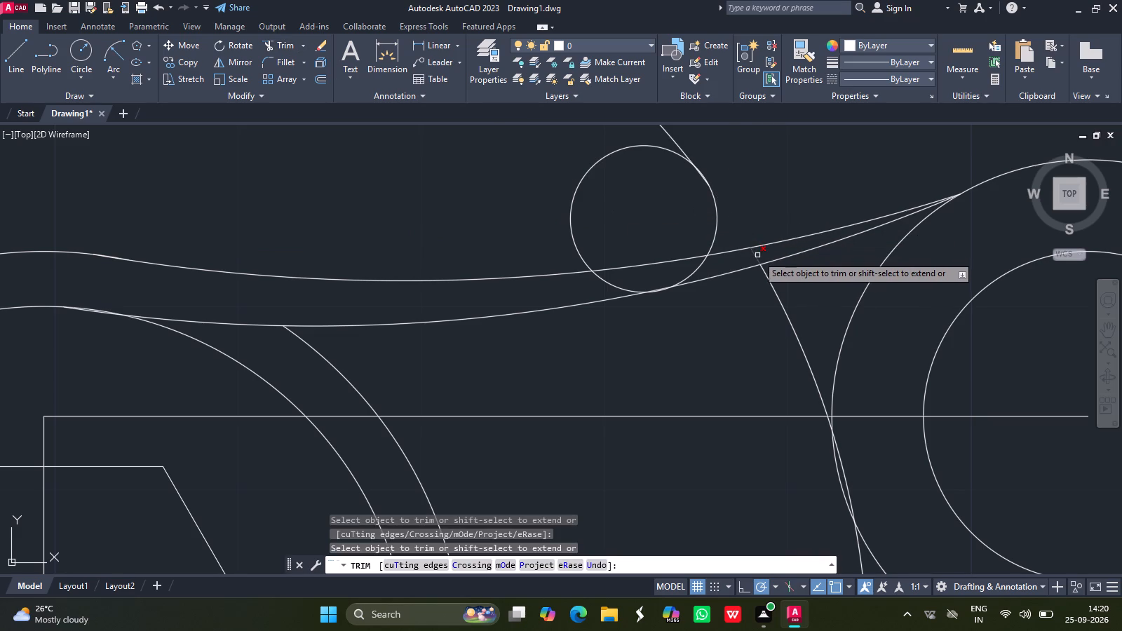
left_click(757, 255)
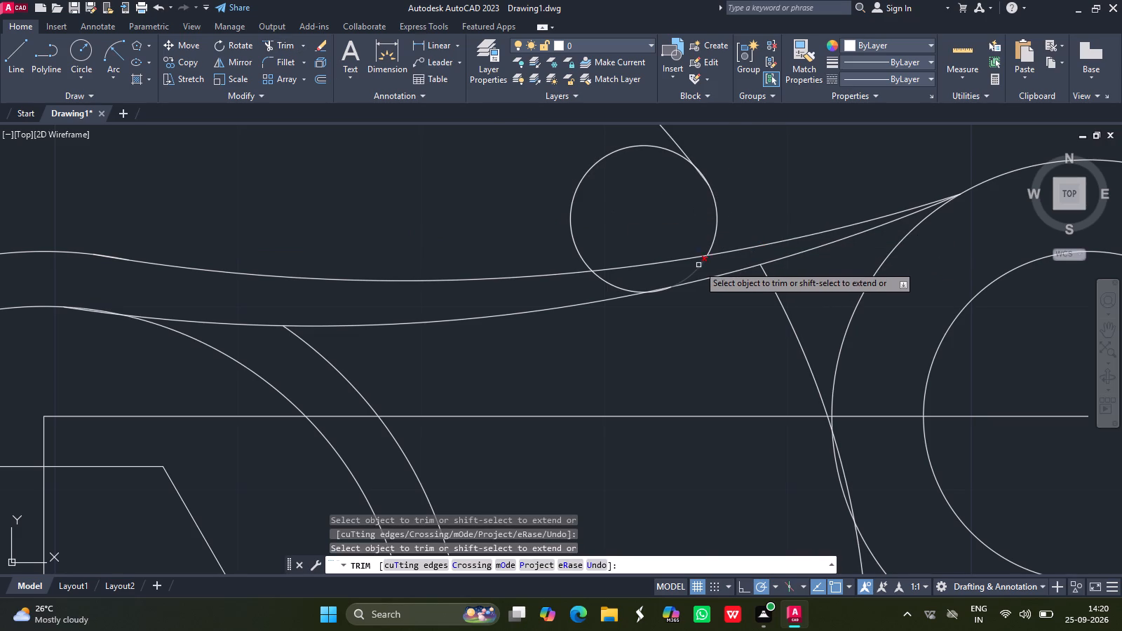
left_click(697, 265)
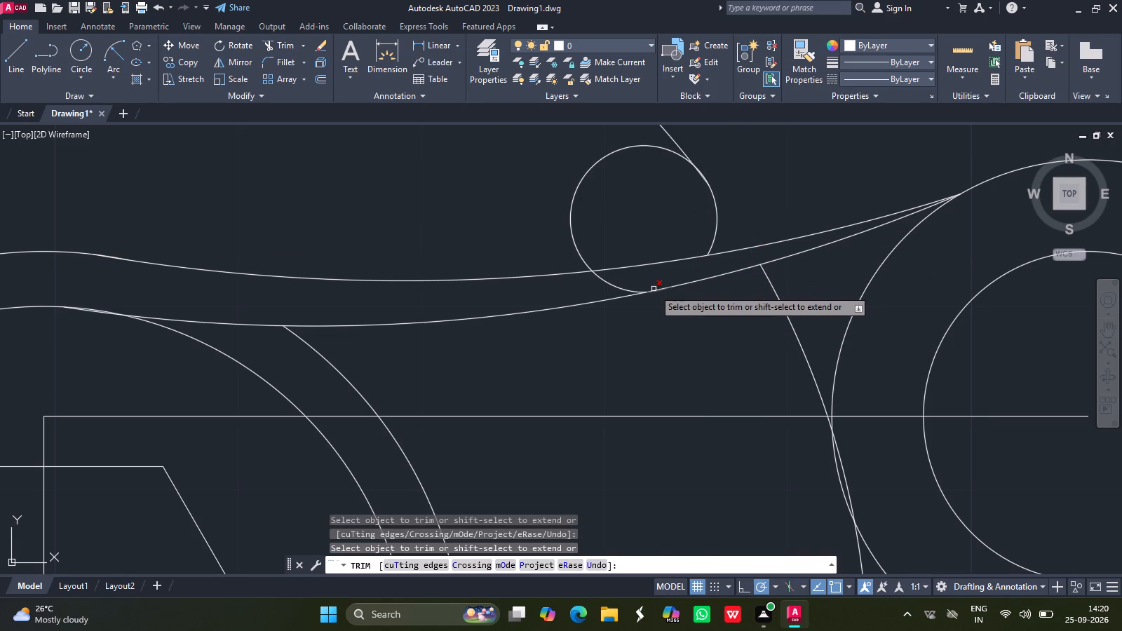
left_click_drag(654, 289, 619, 290)
left_click(619, 290)
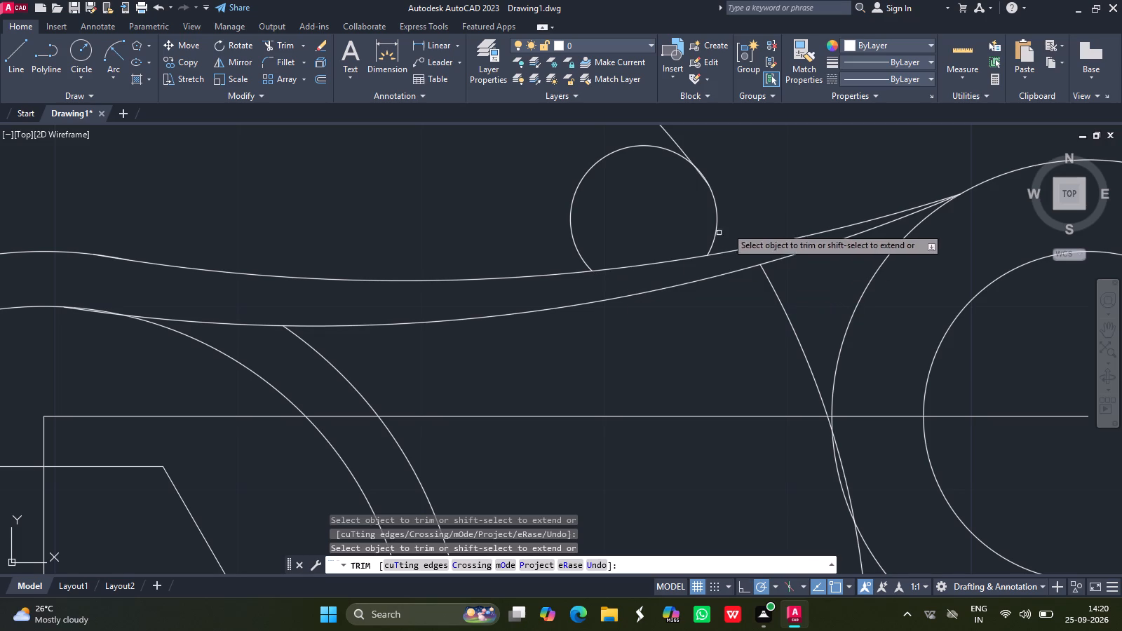
left_click(719, 219)
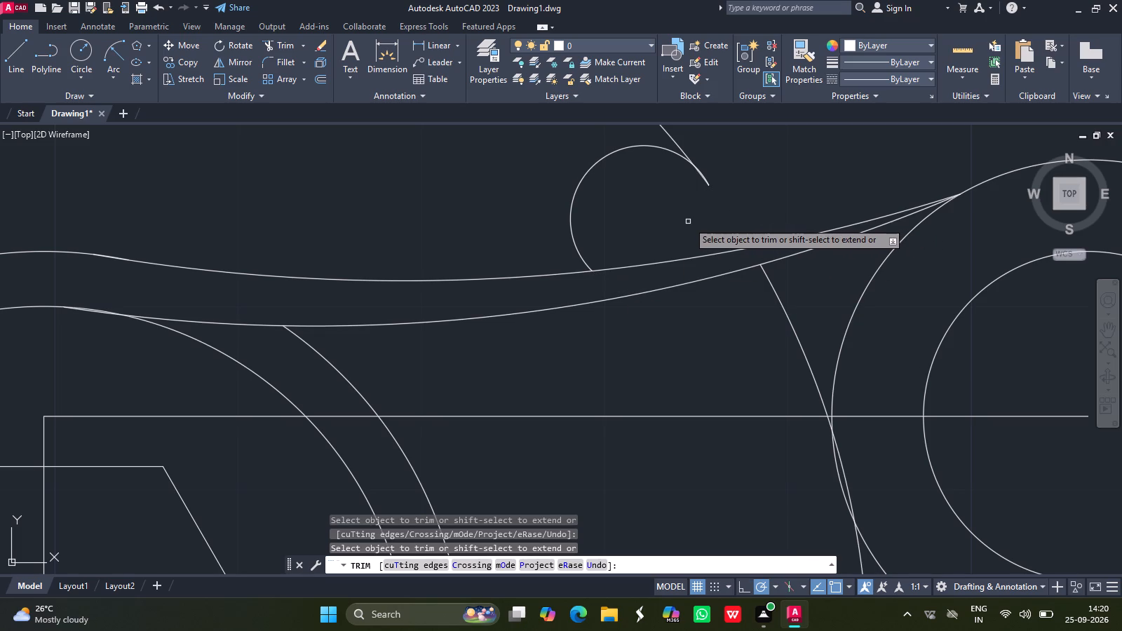
scroll(688, 222, "down", 1, "ctrl")
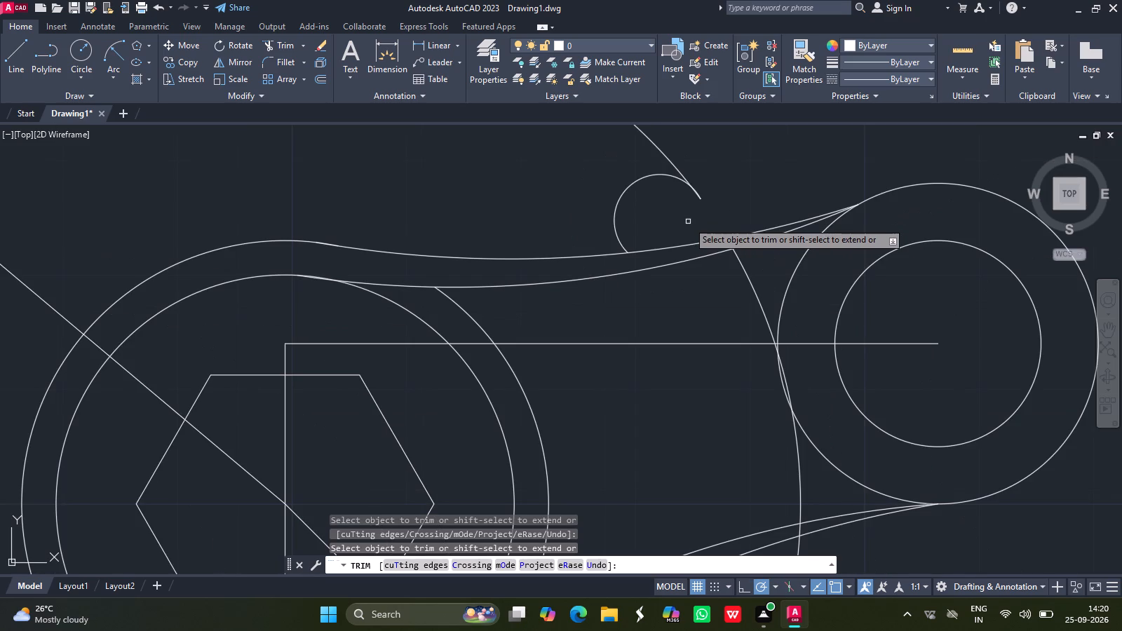
left_click(702, 196)
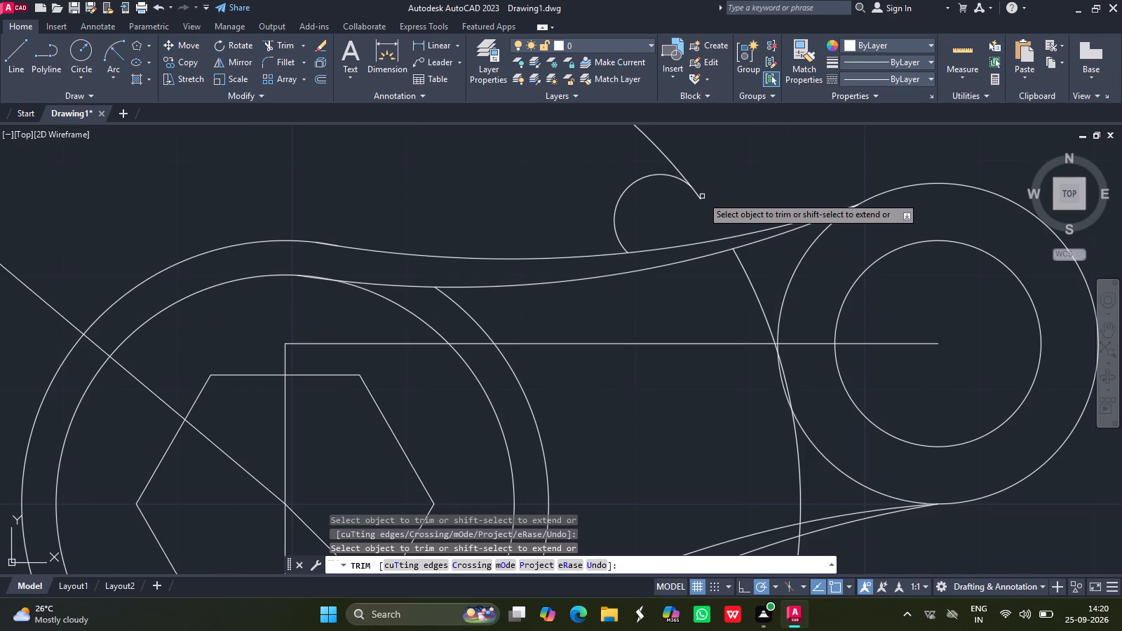
left_click(698, 194)
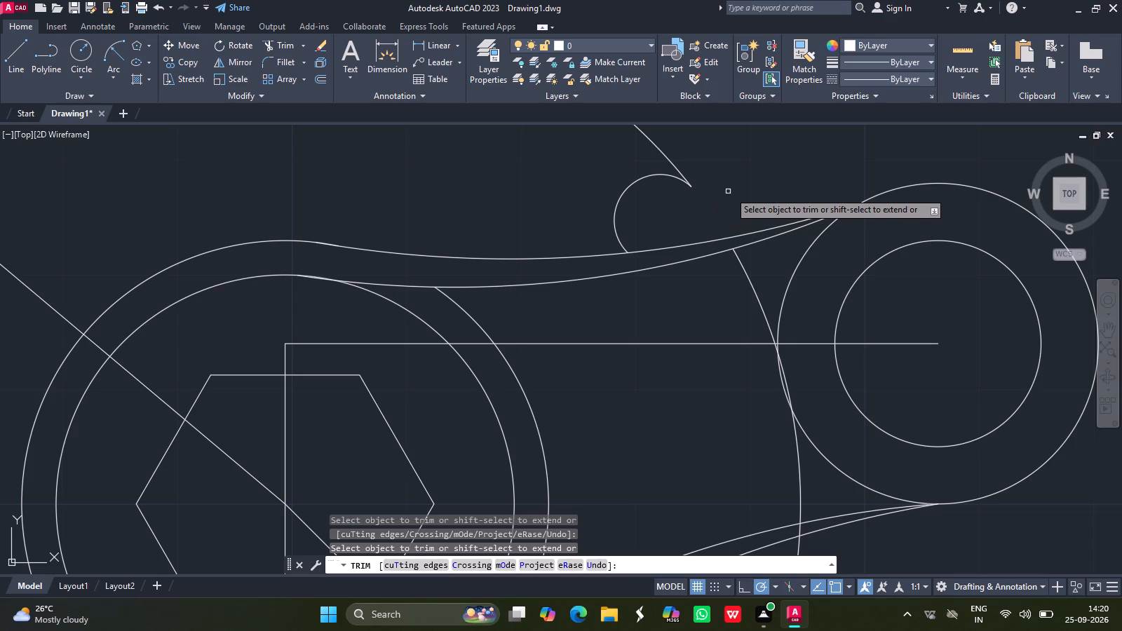
key("Escape")
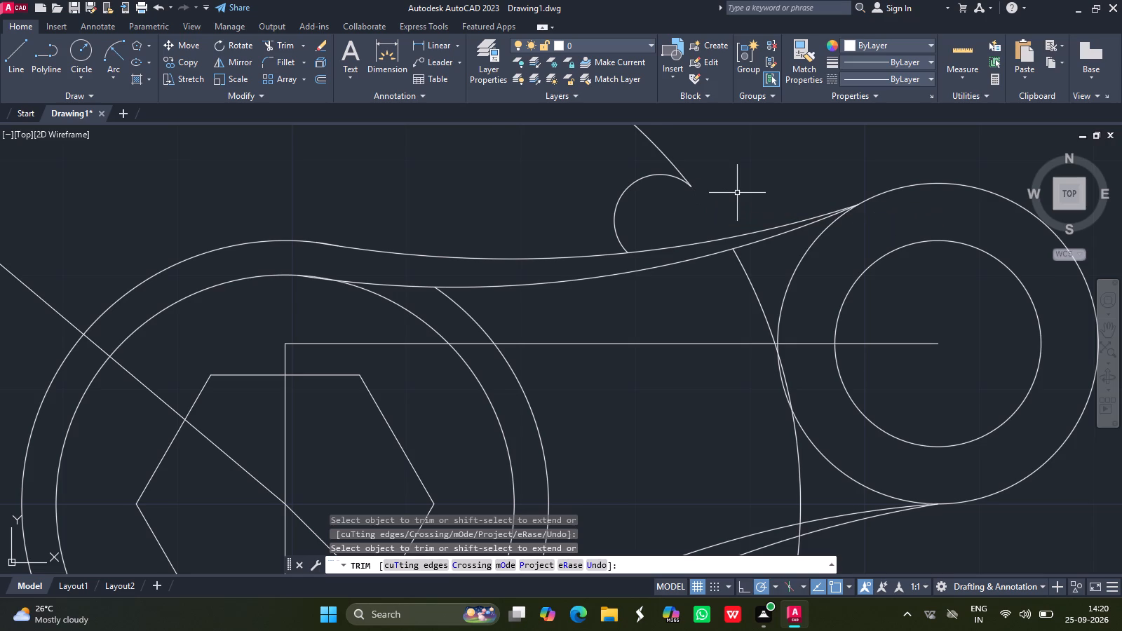
Draw a loose circle of radius 4 in the empty space beside the link.
scroll(737, 193, "down", 3, "ctrl")
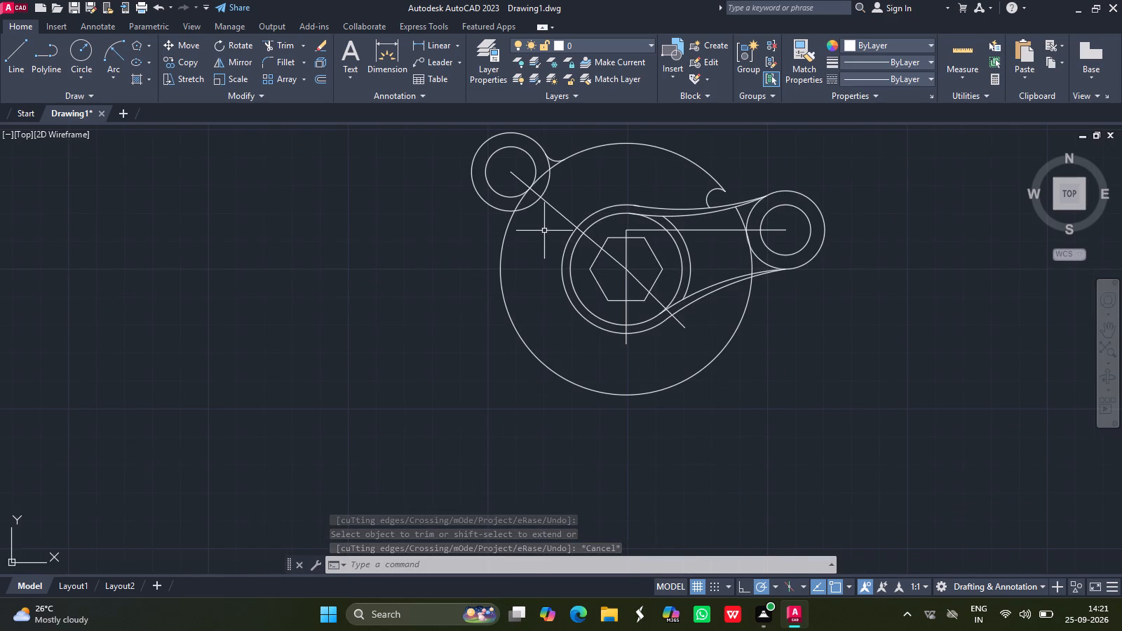
left_click(79, 55)
left_click_drag(353, 358, 314, 316)
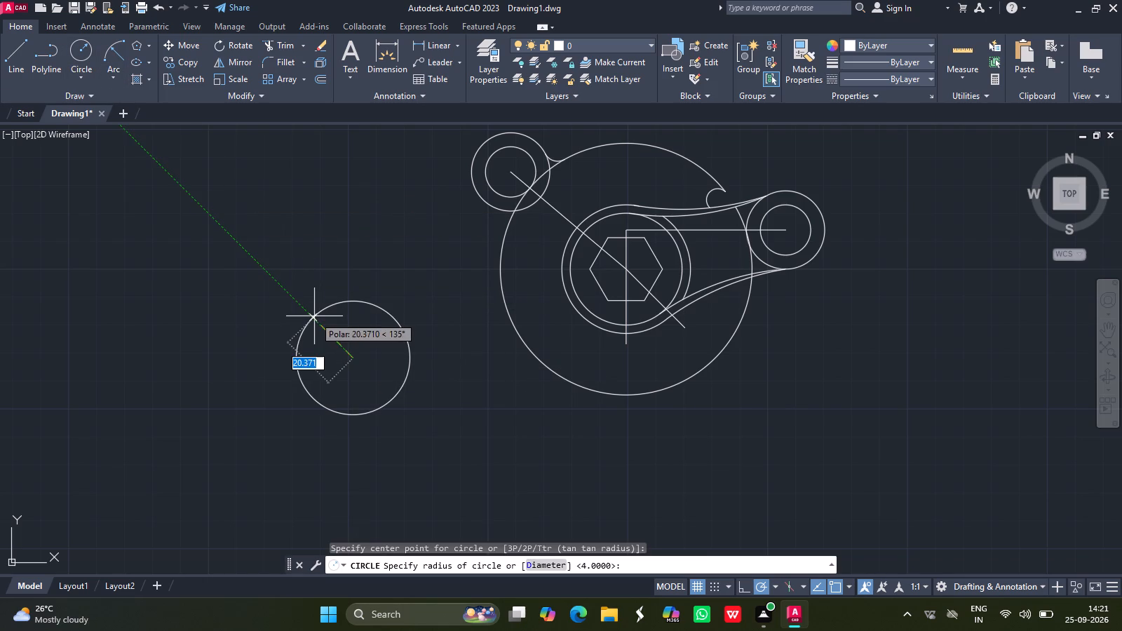
key("4")
key("Return")
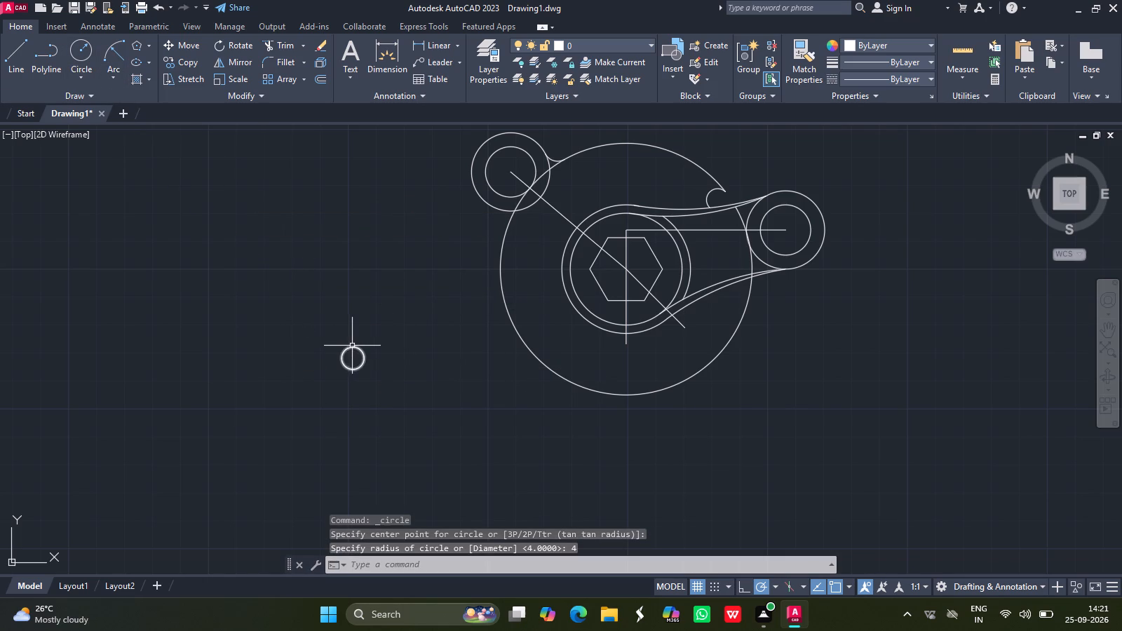
Move the new radius 4 circle by its centre to below the right arm's lower edge, beside the inside of the radius 45 circle.
left_click(351, 347)
type("move")
key("Return")
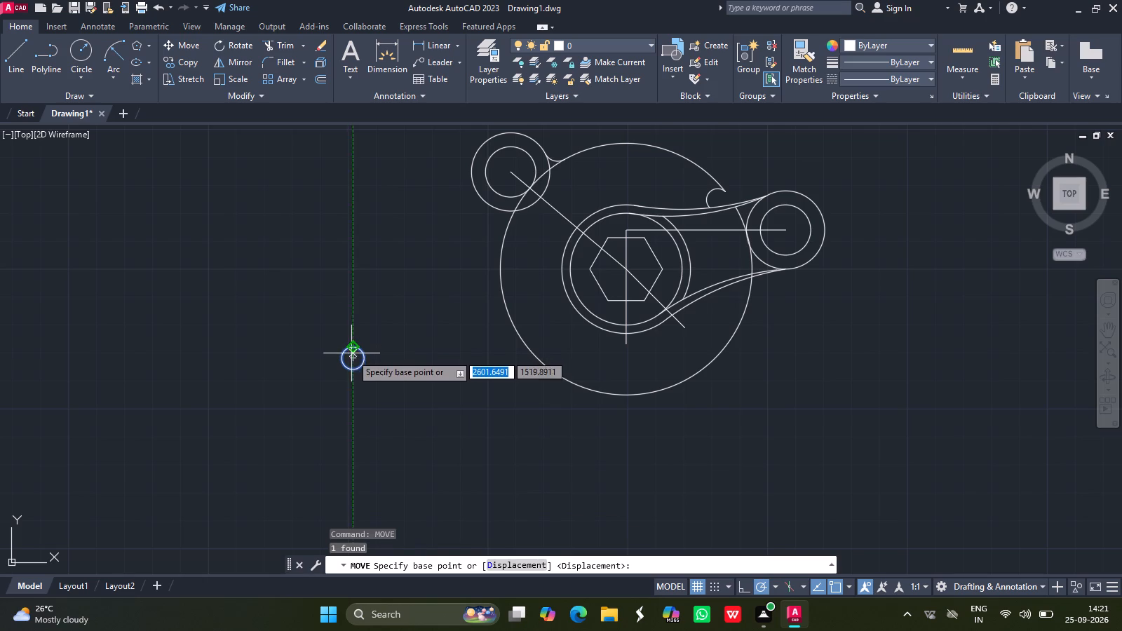
left_click_drag(352, 358, 614, 339)
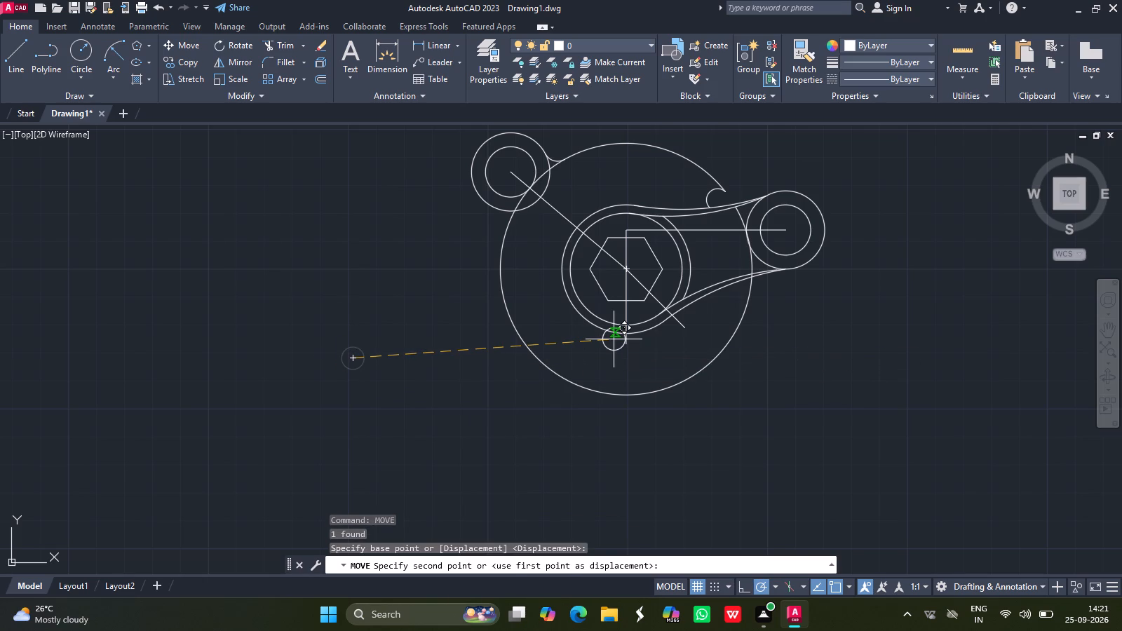
scroll(614, 339, "up", 3, "ctrl")
scroll(728, 358, "down", 1, "ctrl")
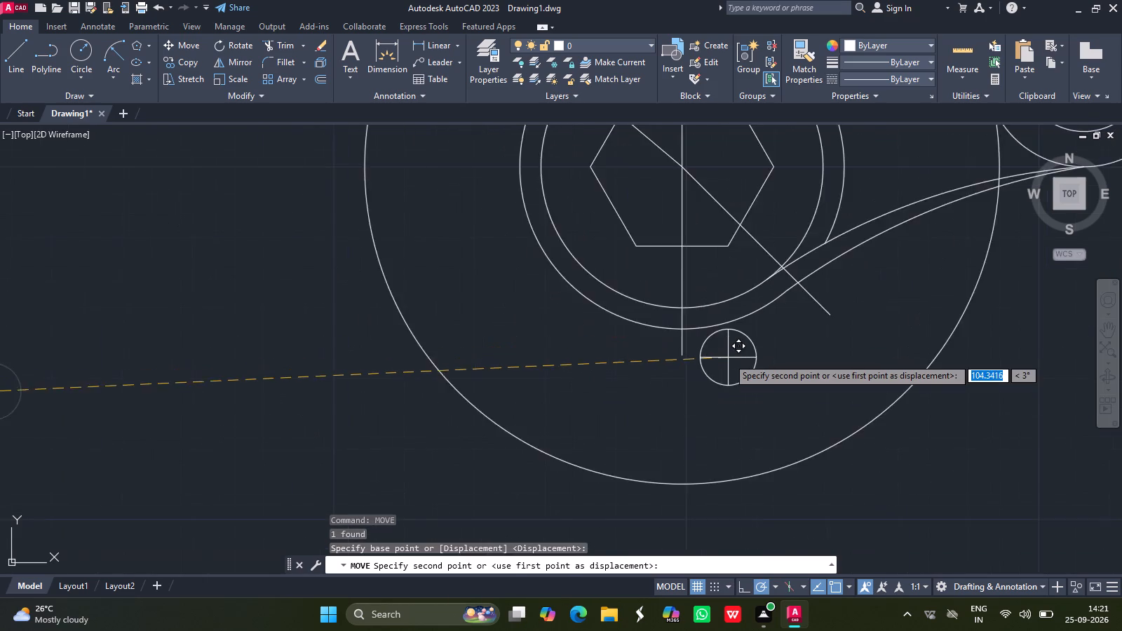
scroll(728, 358, "down", 1, "ctrl")
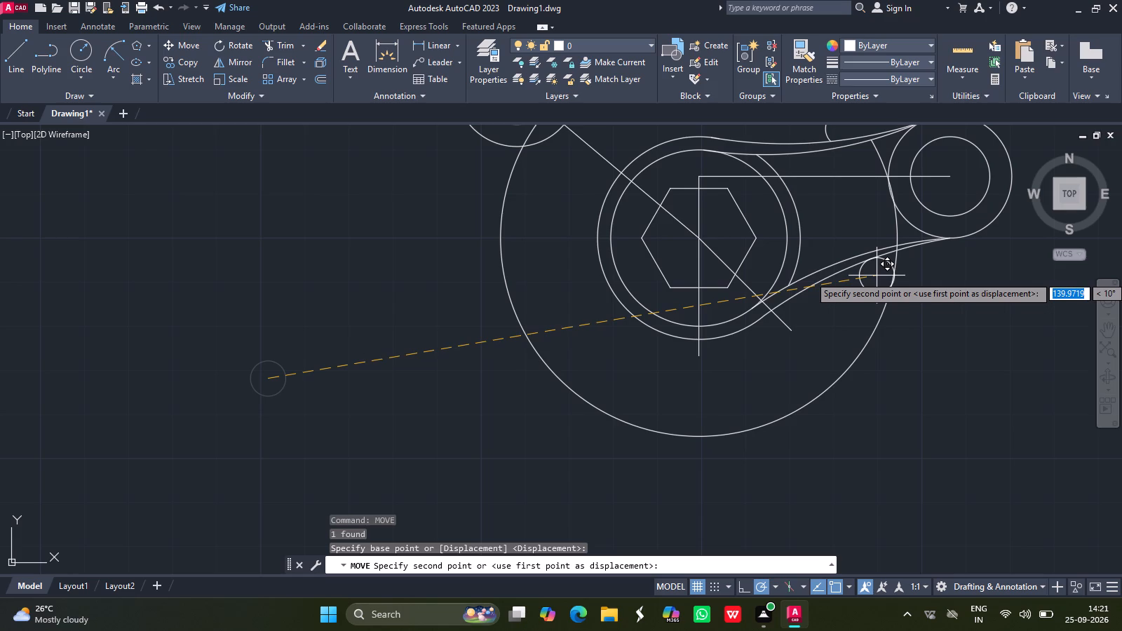
left_click(877, 276)
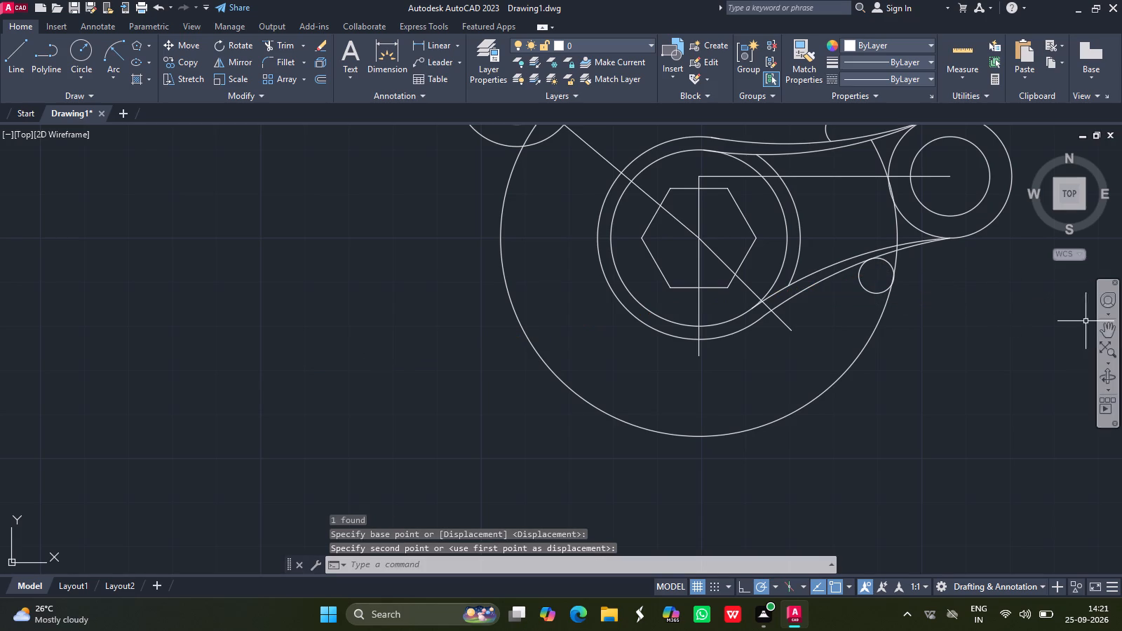
Nudge the lower radius 4 circle by its centre until it slightly overlaps the right arm's lower edge and the inside of the radius 45 circle.
left_click(1107, 325)
left_click_drag(748, 220, 433, 287)
scroll(559, 343, "up", 3, "ctrl")
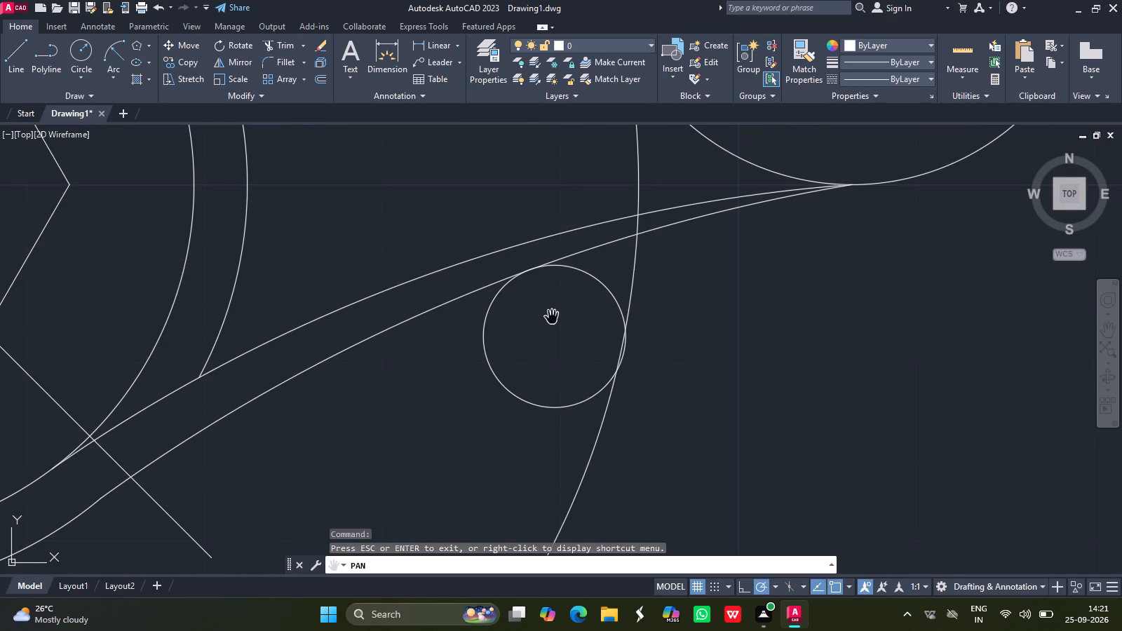
key("Escape")
left_click(600, 283)
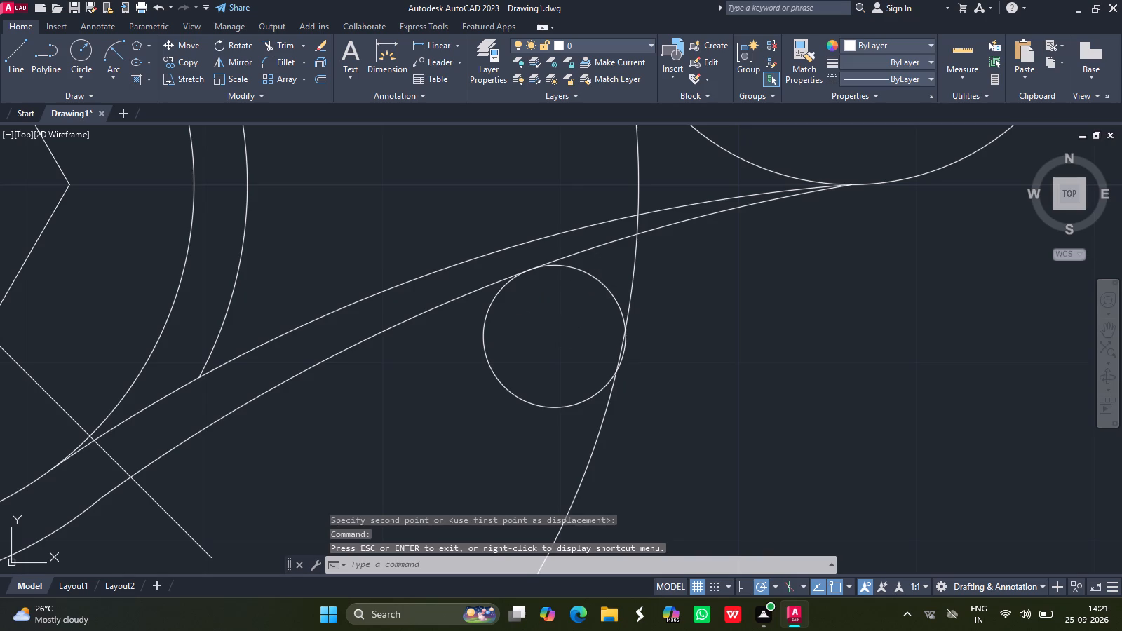
type("move")
key("Return")
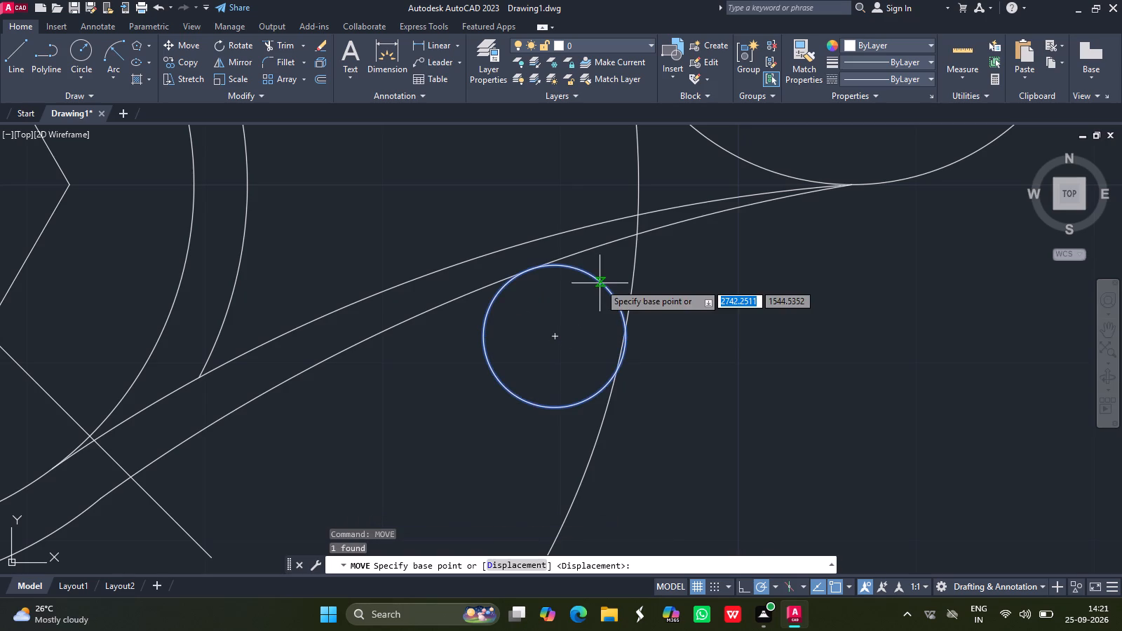
left_click_drag(557, 336, 553, 339)
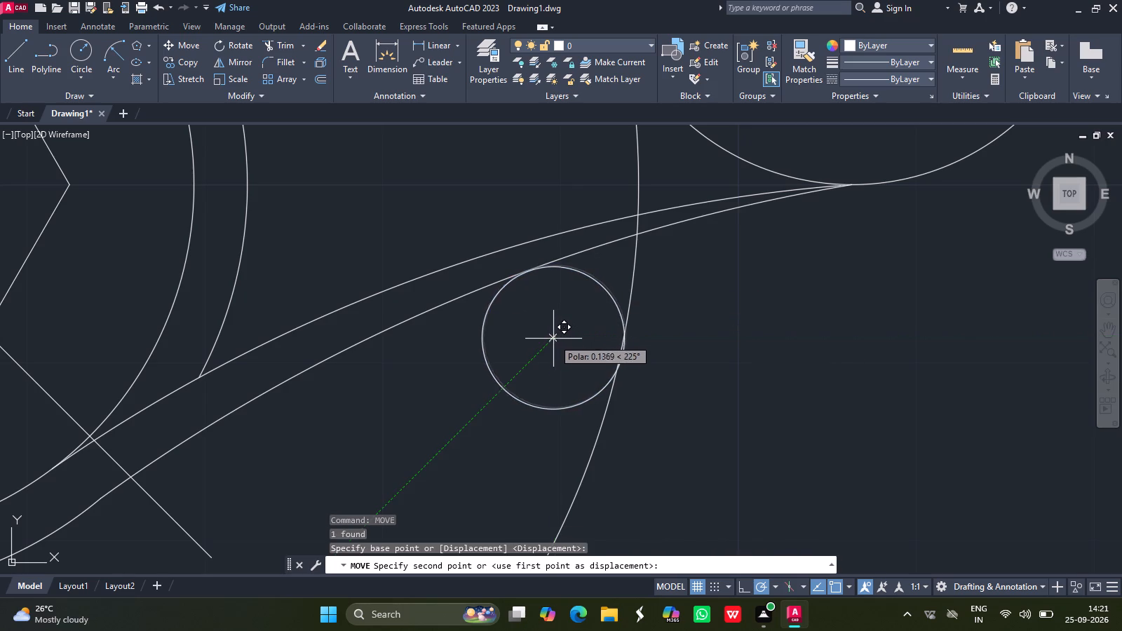
left_click_drag(553, 339, 551, 338)
left_click(551, 338)
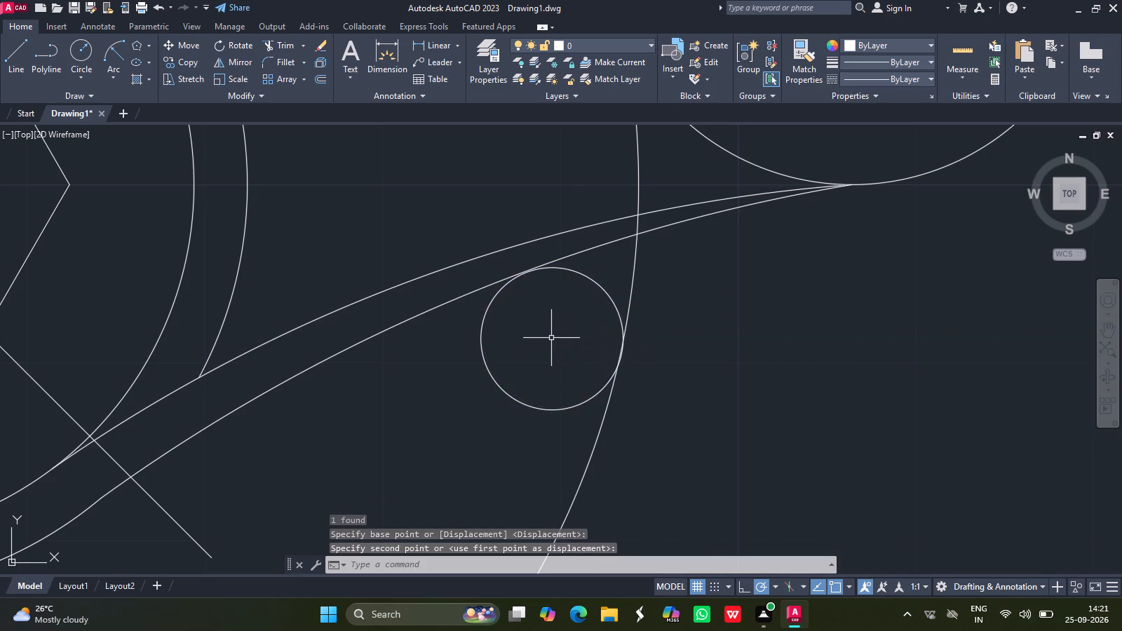
left_click(498, 289)
type("move")
key("Return")
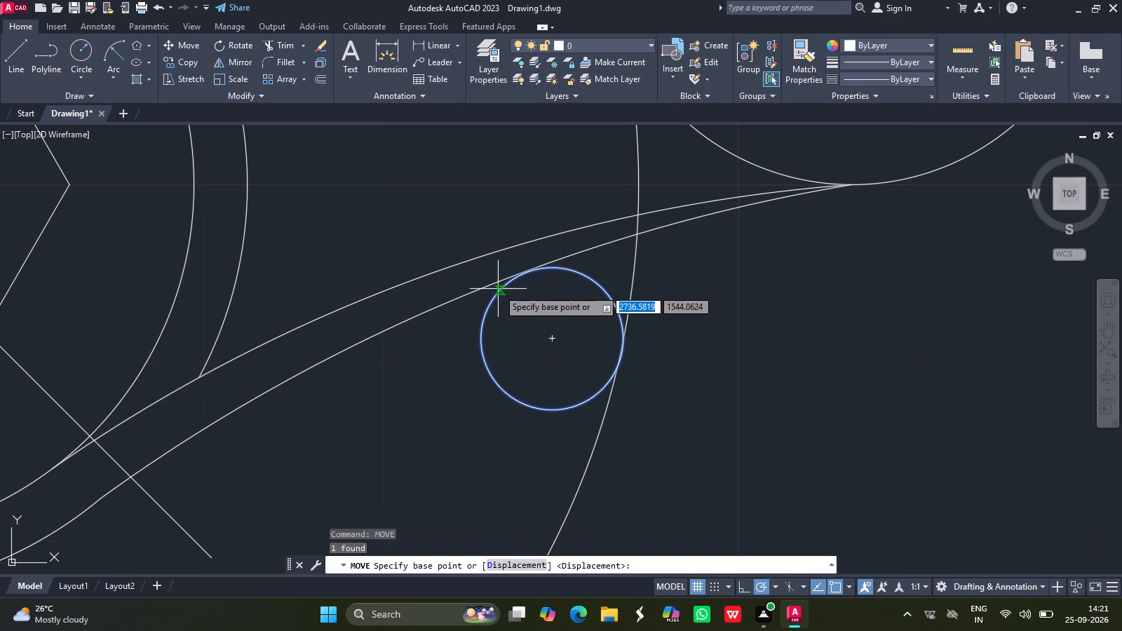
left_click(553, 336)
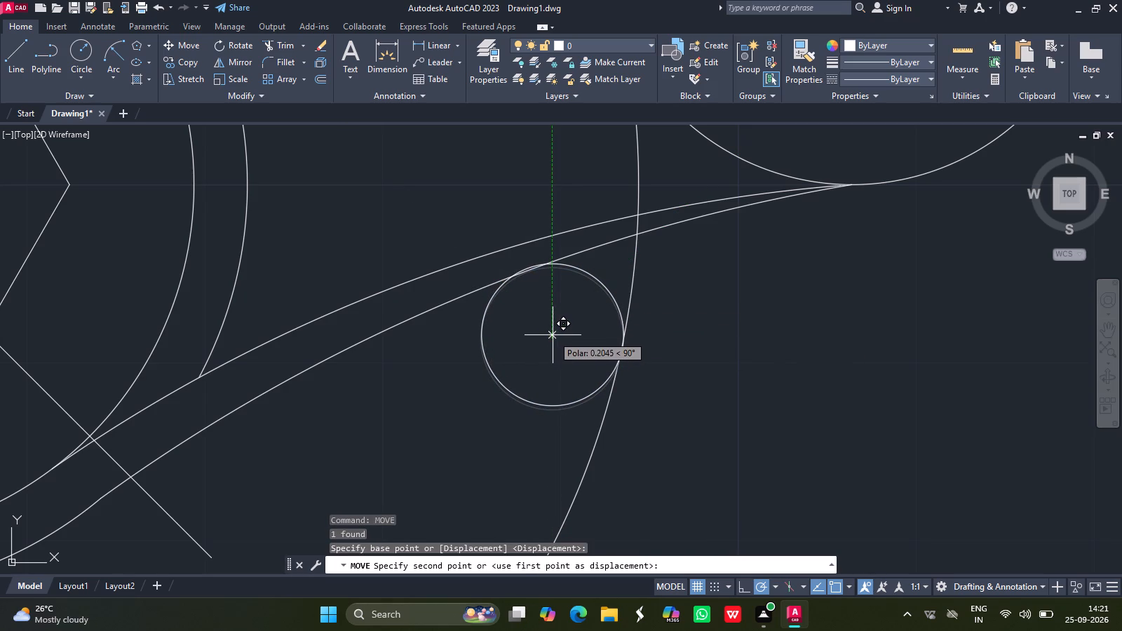
left_click(553, 335)
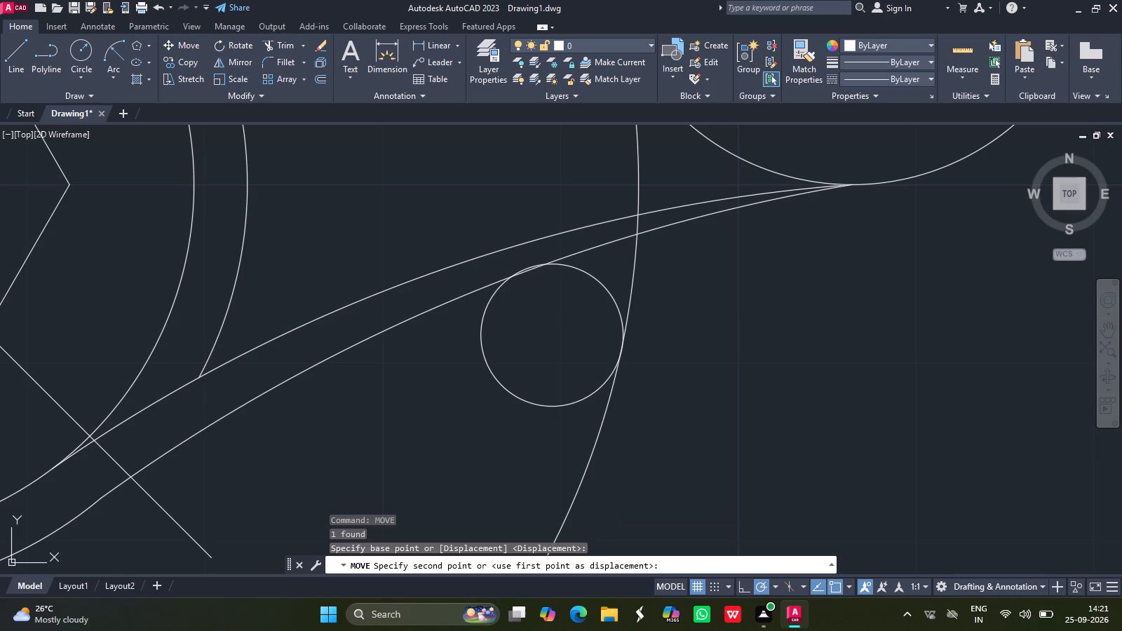
Trim the lower radius 4 circle's upper portion and the radius 45 arc's piece between it and the arm's lower edge.
left_click(280, 46)
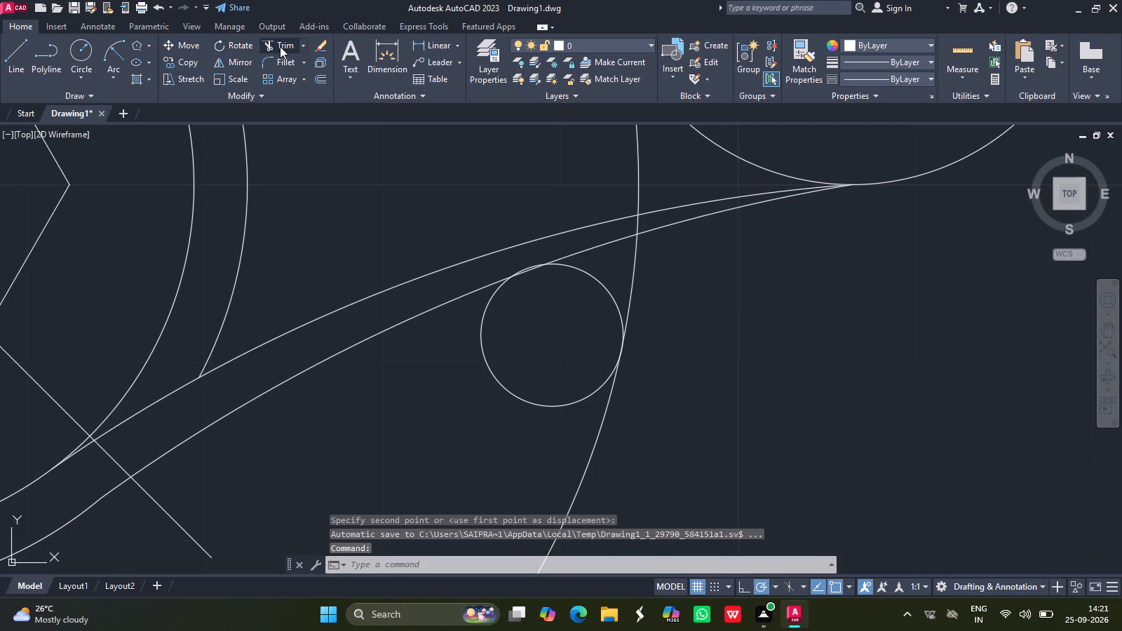
left_click(527, 266)
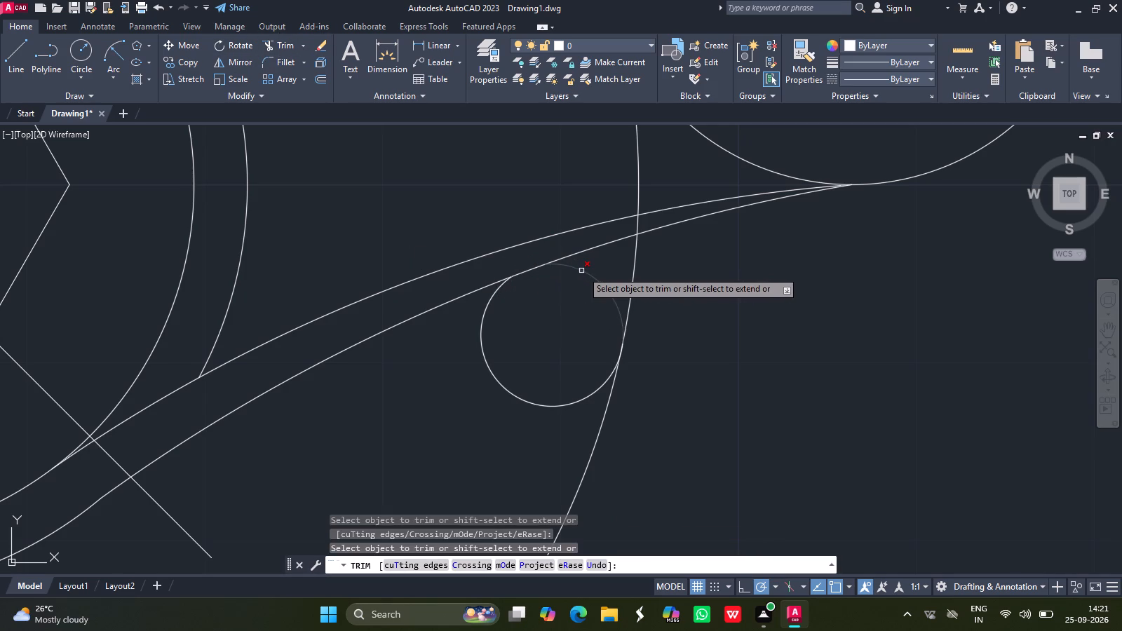
left_click(583, 271)
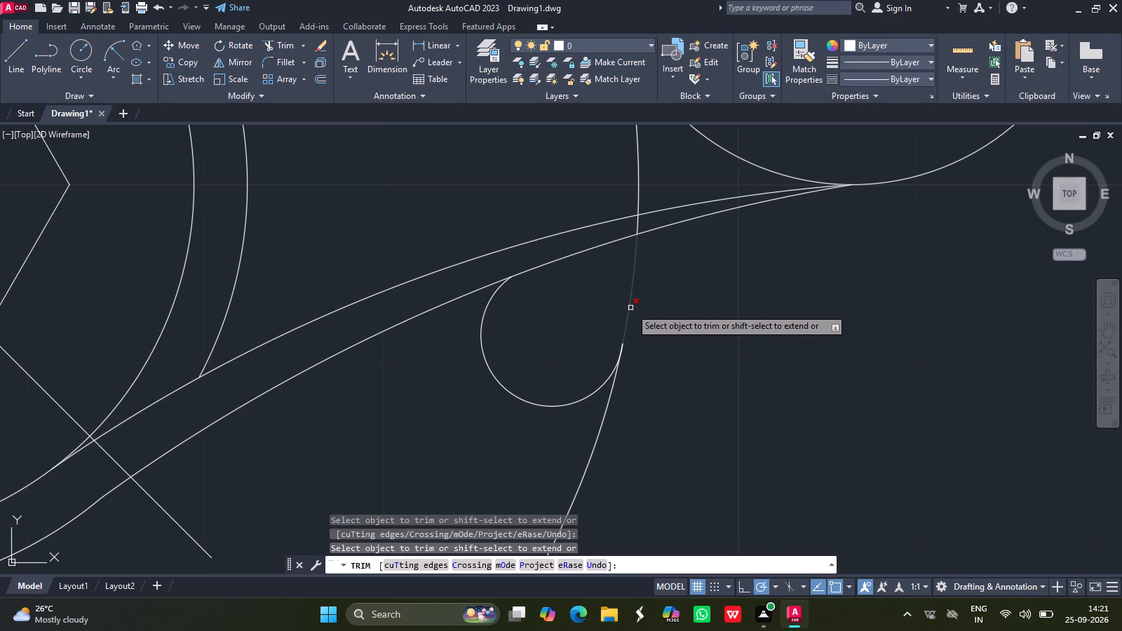
left_click(630, 308)
Trim away the remaining pieces of the radius 45 arc that cross the right arm.
scroll(589, 278, "down", 2, "ctrl")
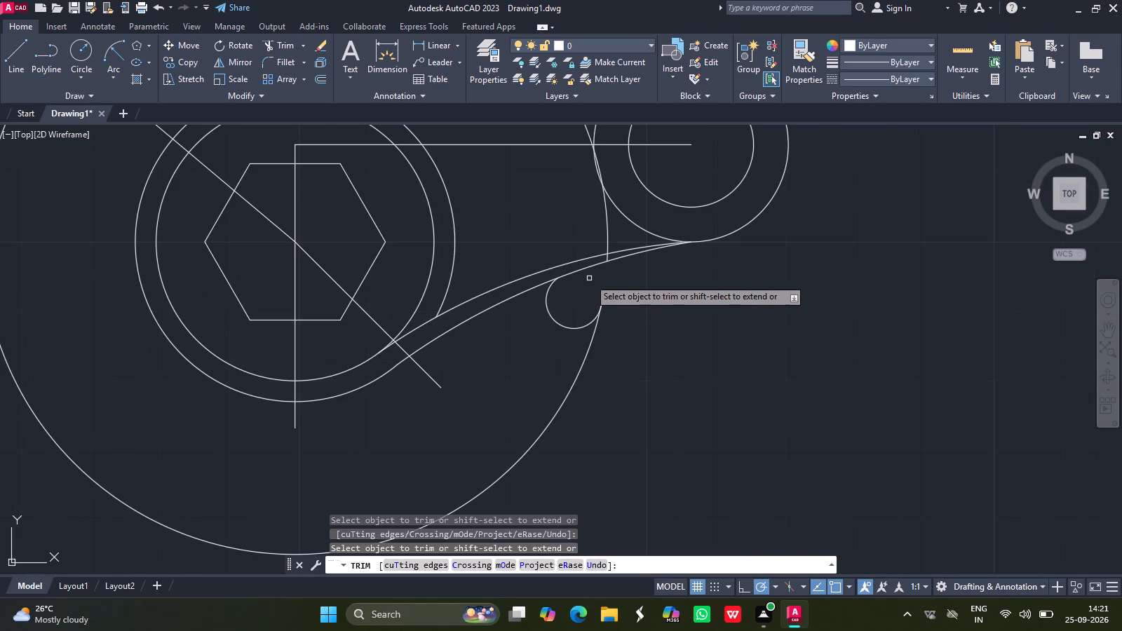
left_click_drag(607, 259, 499, 209)
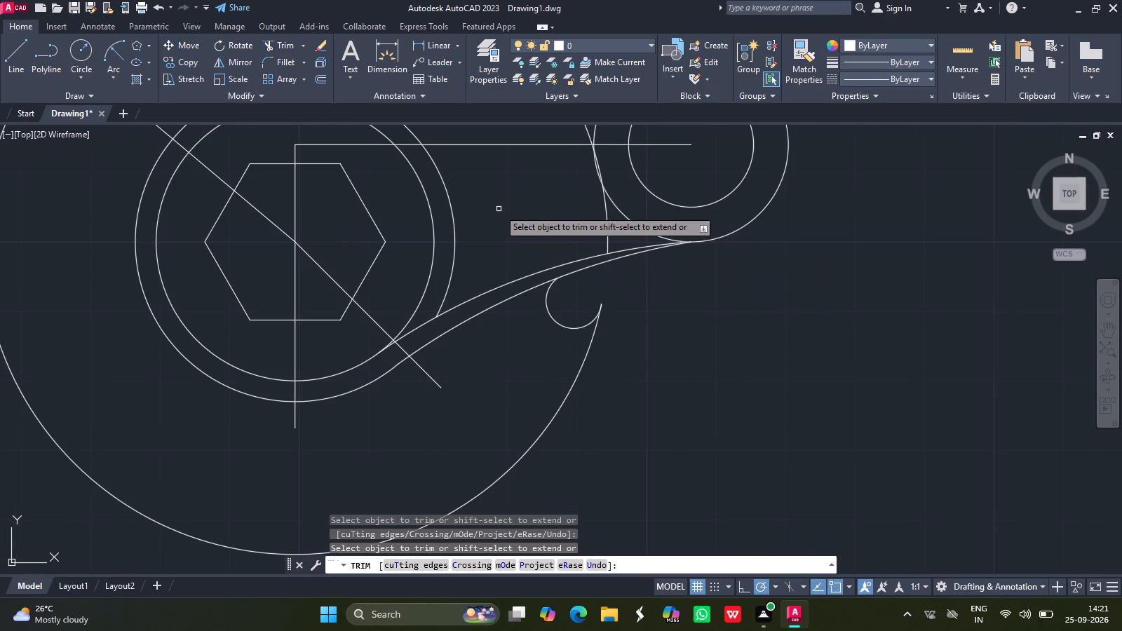
scroll(499, 209, "down", 3, "ctrl")
left_click_drag(520, 189, 525, 208)
left_click(525, 208)
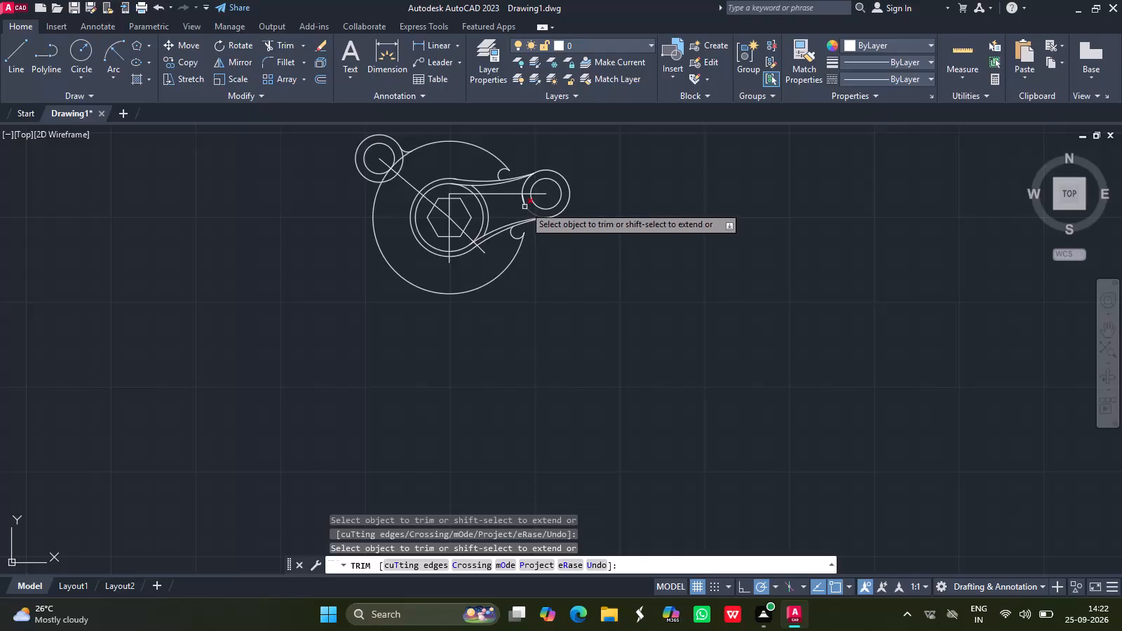
left_click_drag(524, 203, 560, 340)
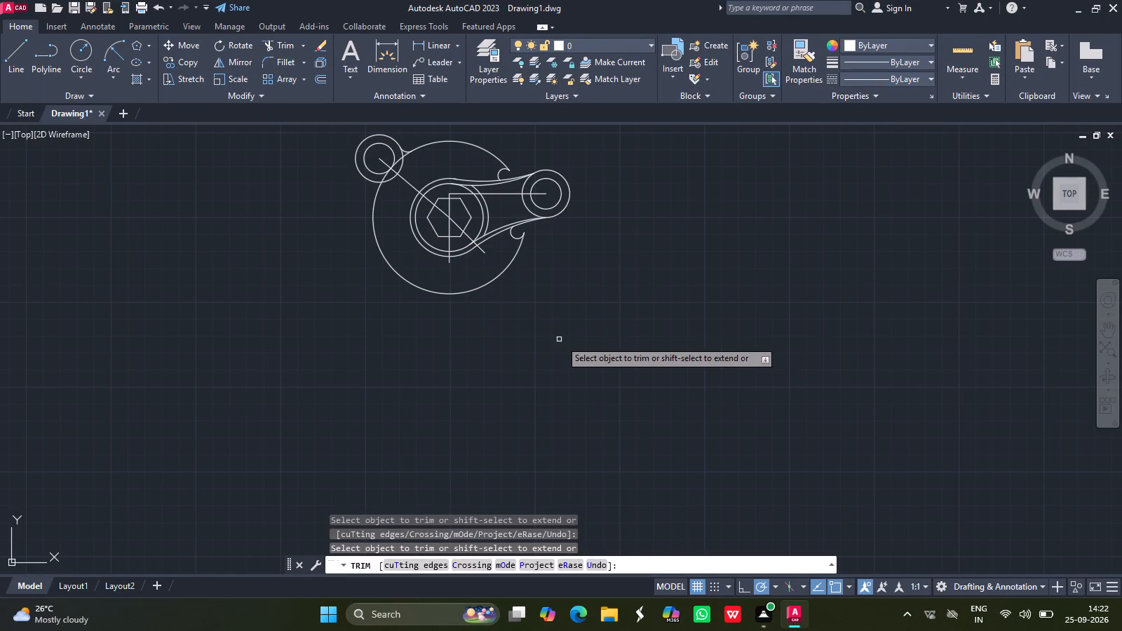
key("Escape")
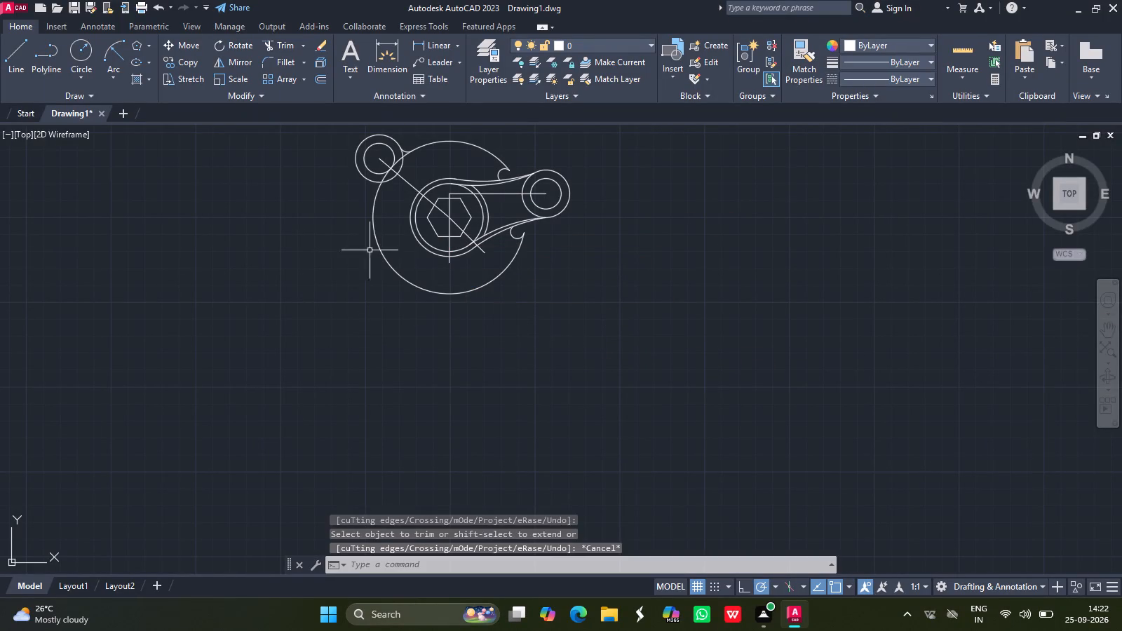
Trim the radius 45 arc between the small round and the upper-left boss, including the piece inside the boss's outer circle.
left_click(1103, 332)
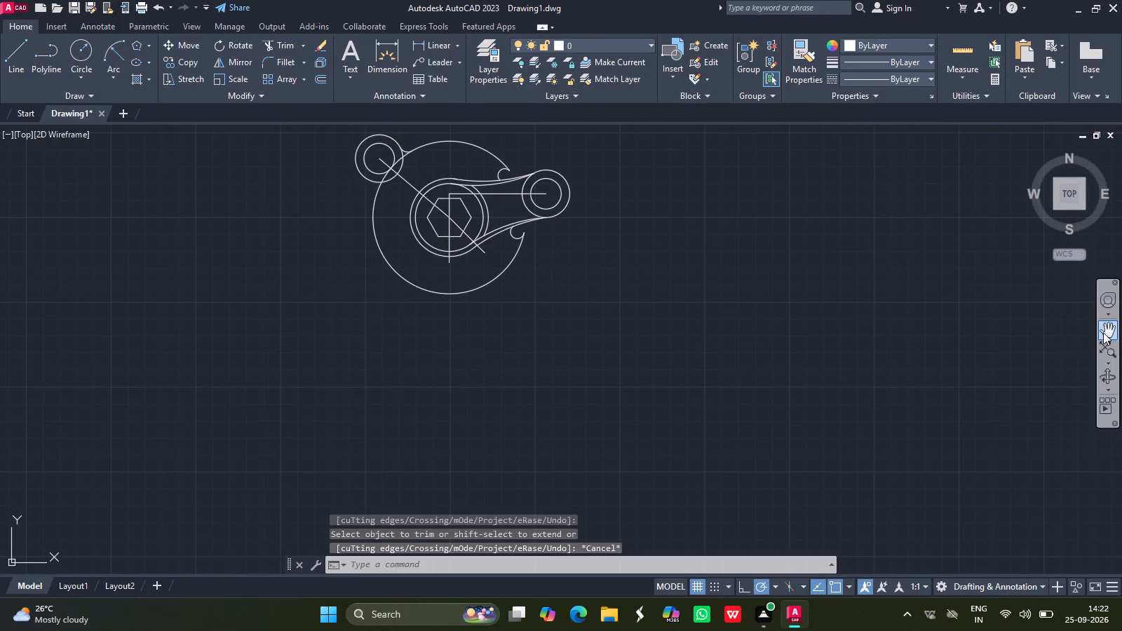
left_click_drag(420, 208, 412, 308)
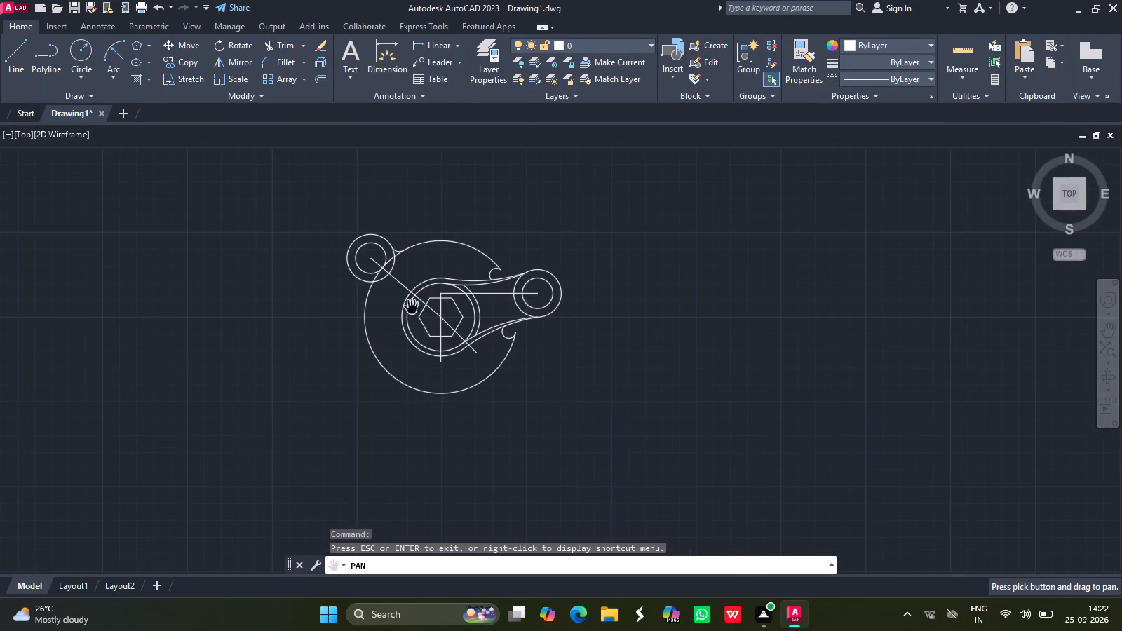
scroll(412, 308, "down", 1)
scroll(412, 308, "up", 1)
scroll(412, 308, "down", 2)
scroll(412, 308, "up", 2)
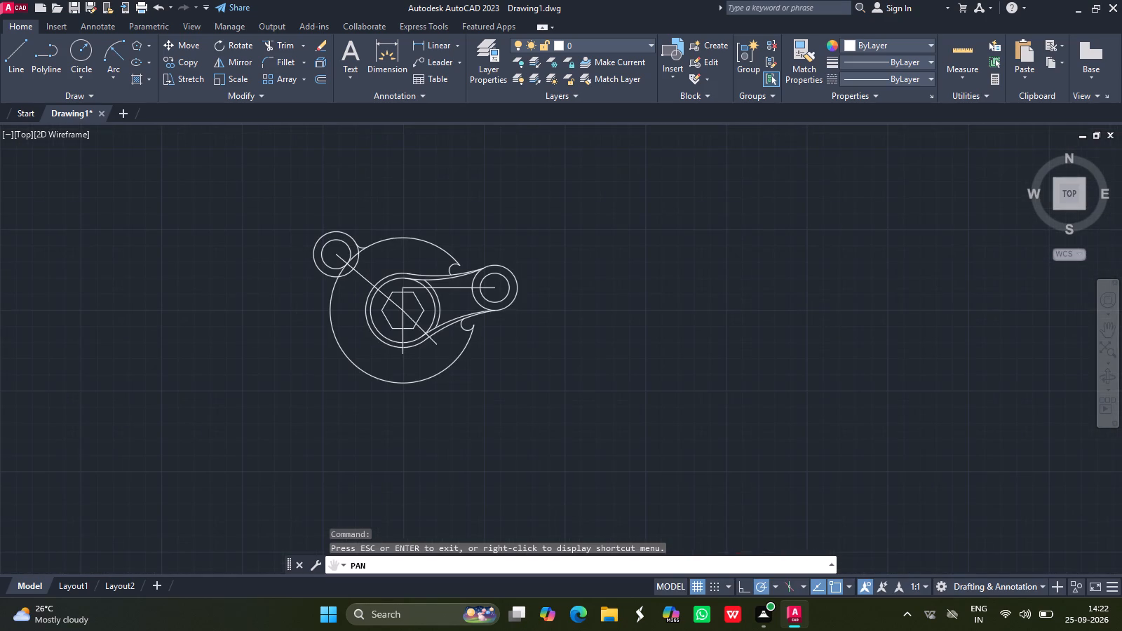
left_click(271, 47)
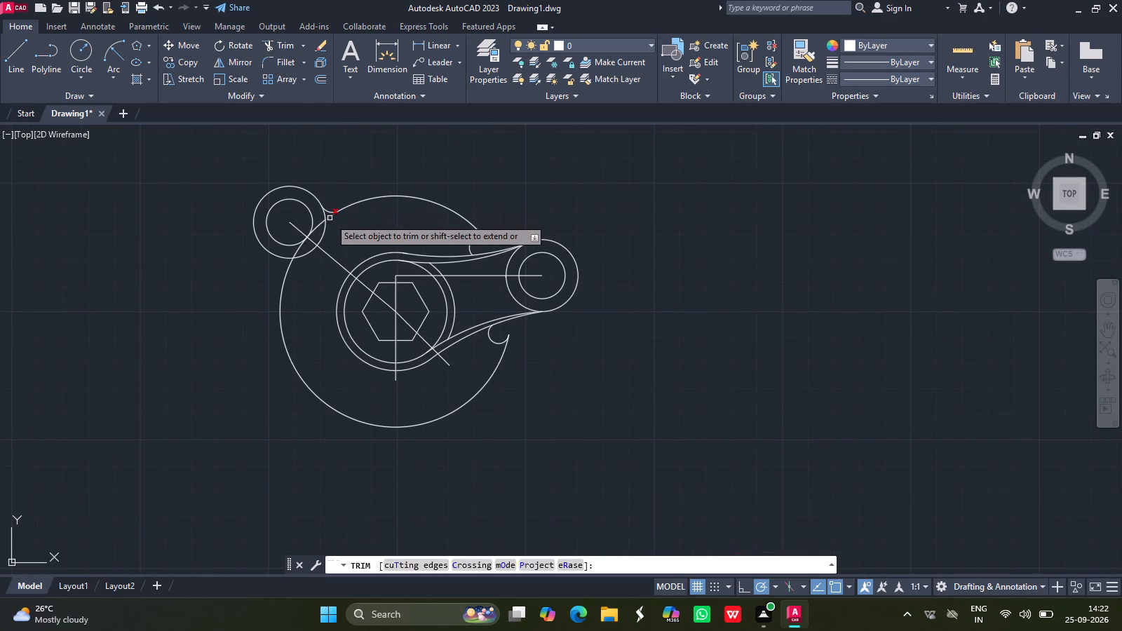
left_click(330, 218)
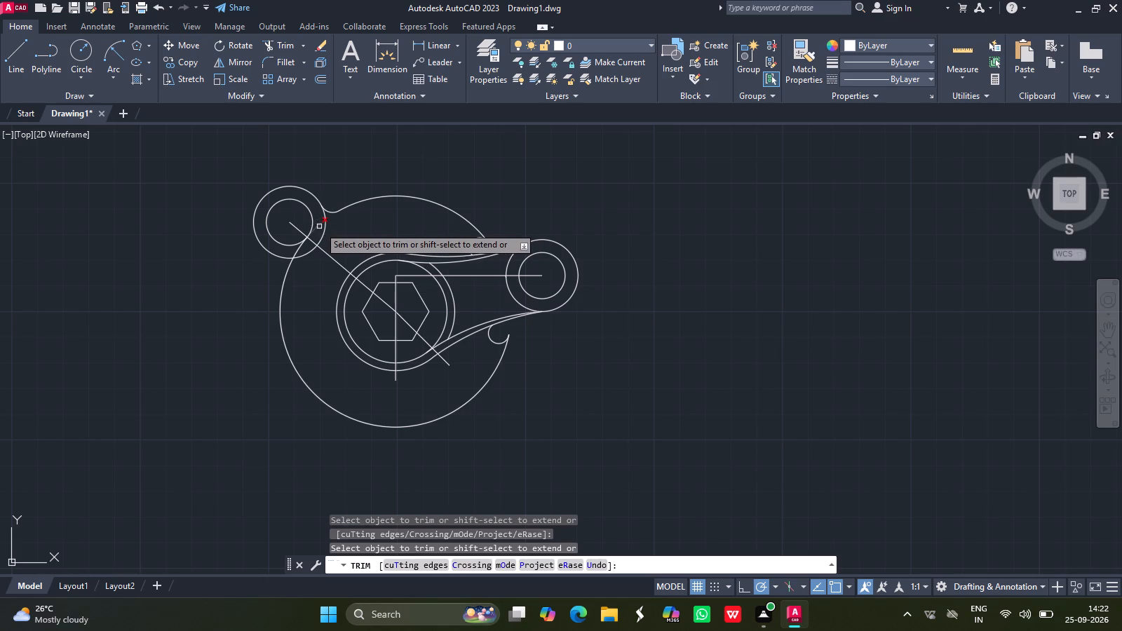
left_click_drag(319, 226, 299, 250)
left_click(299, 250)
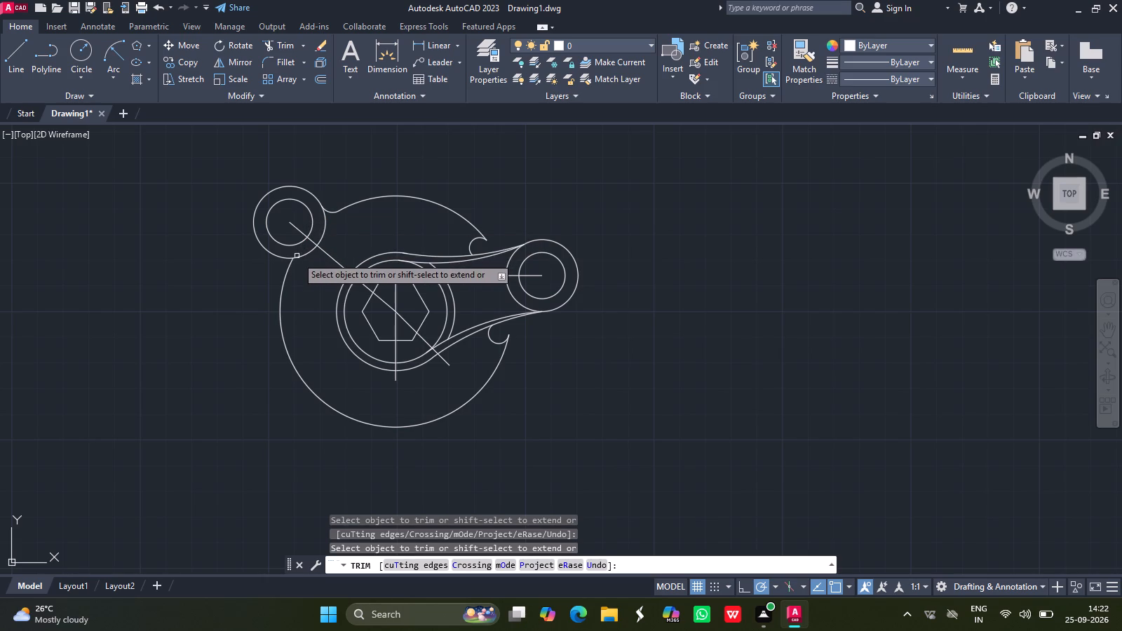
key("Return")
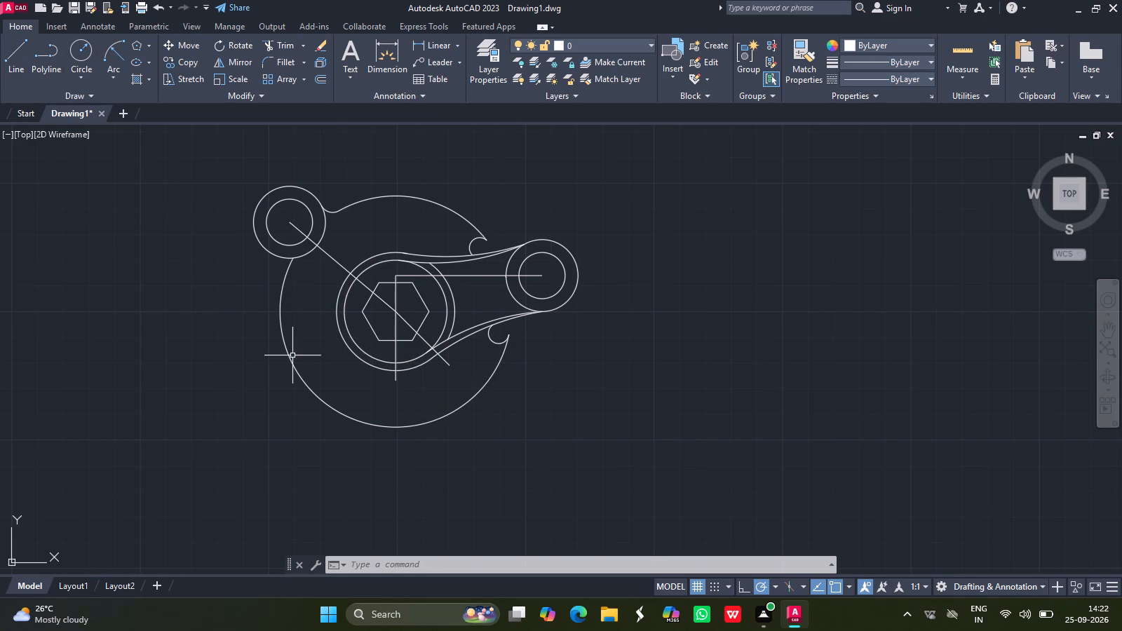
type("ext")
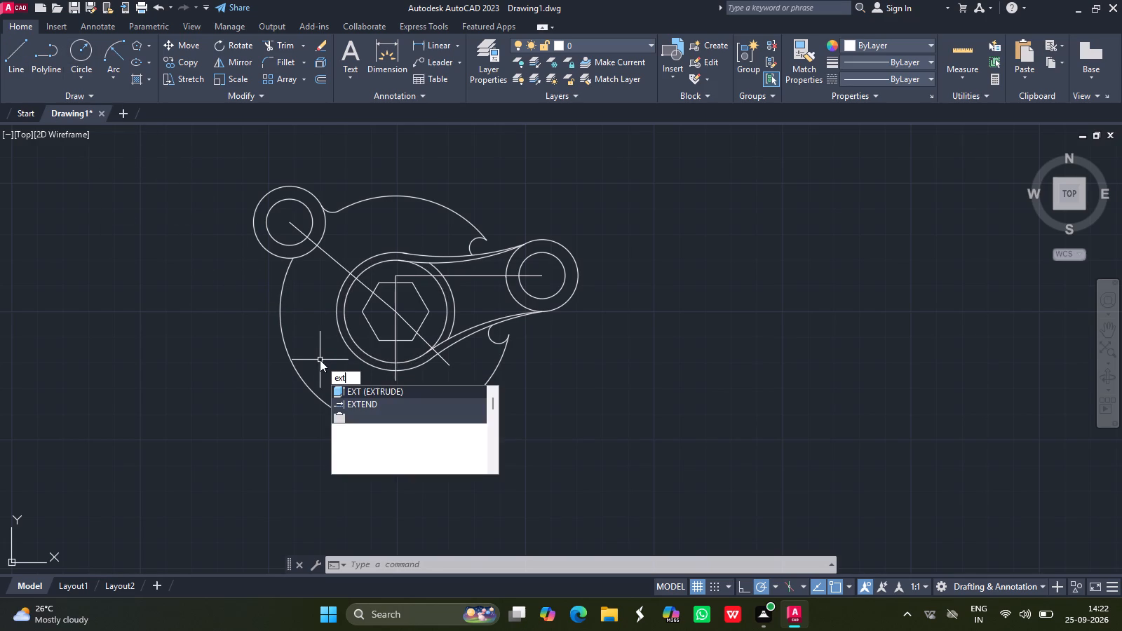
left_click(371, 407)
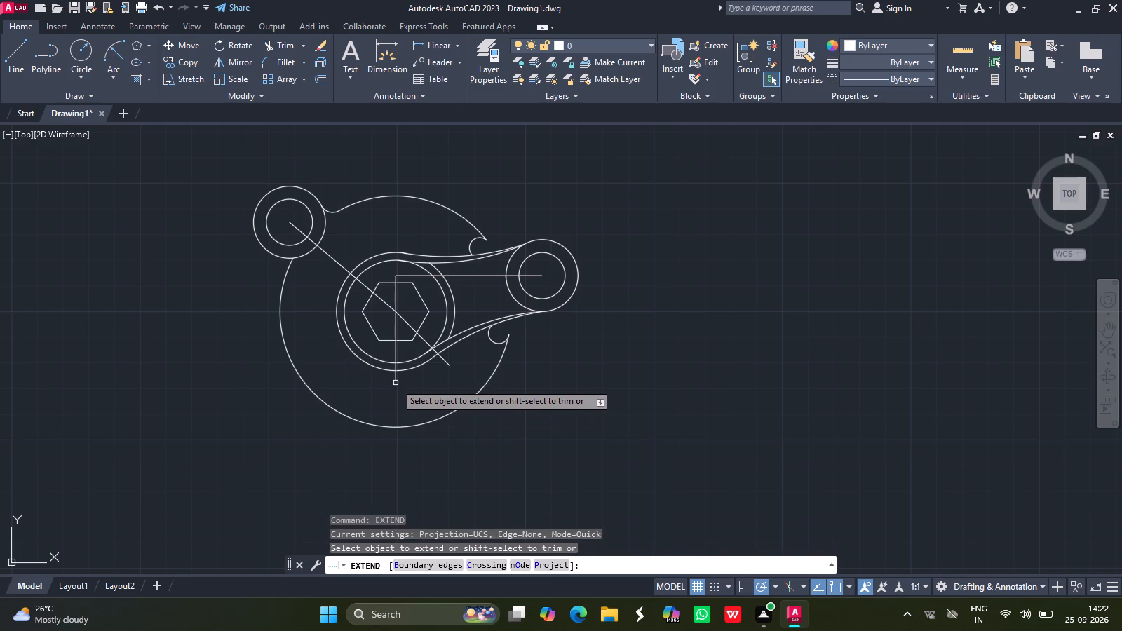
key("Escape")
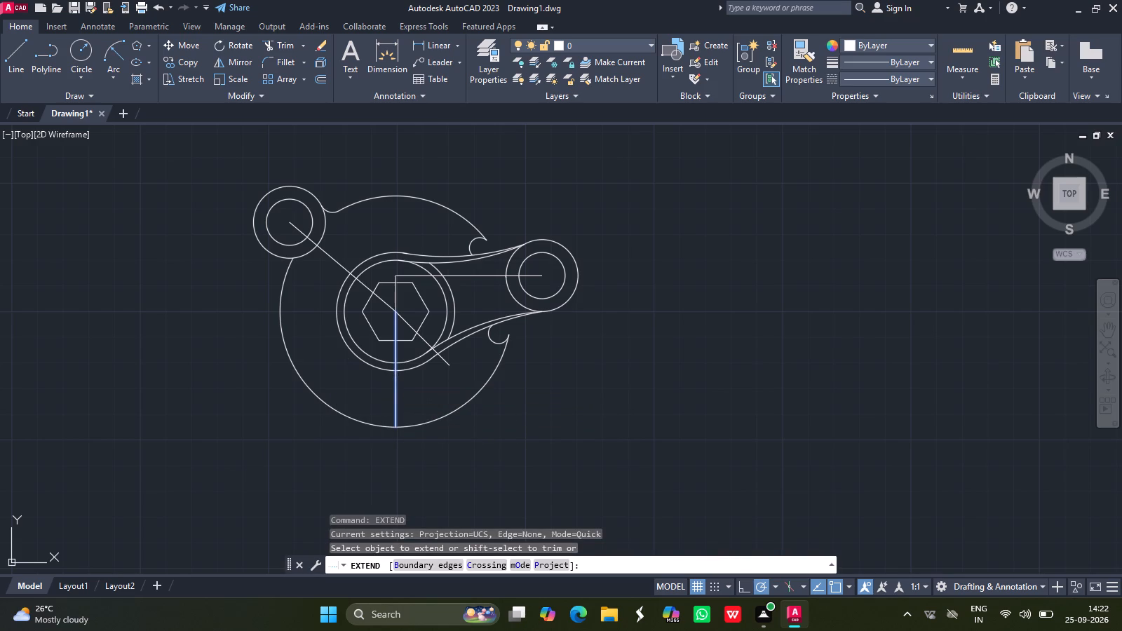
Draw a line of length 4 straight down from the lower end of the vertical centre line.
left_click(22, 54)
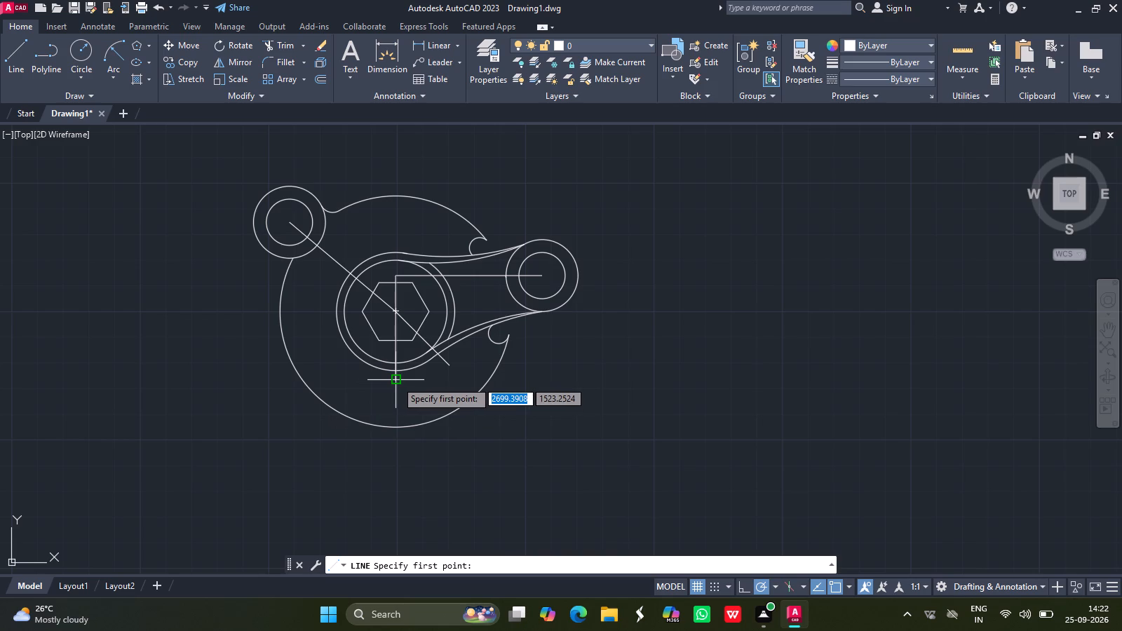
left_click_drag(396, 381, 397, 395)
key("4")
key("Return")
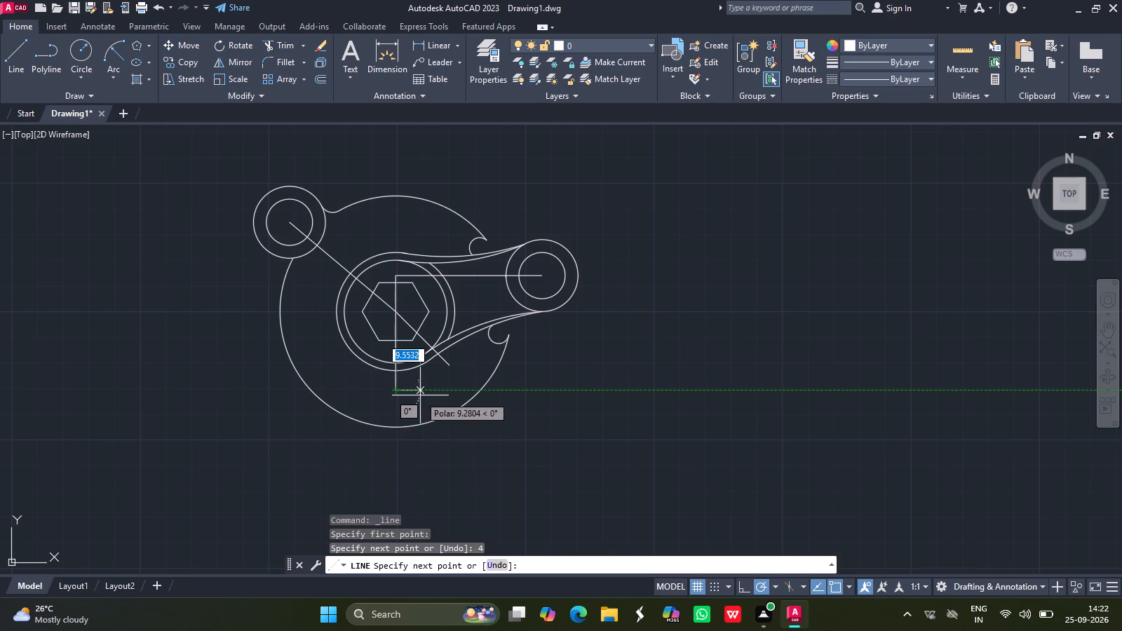
key("Return")
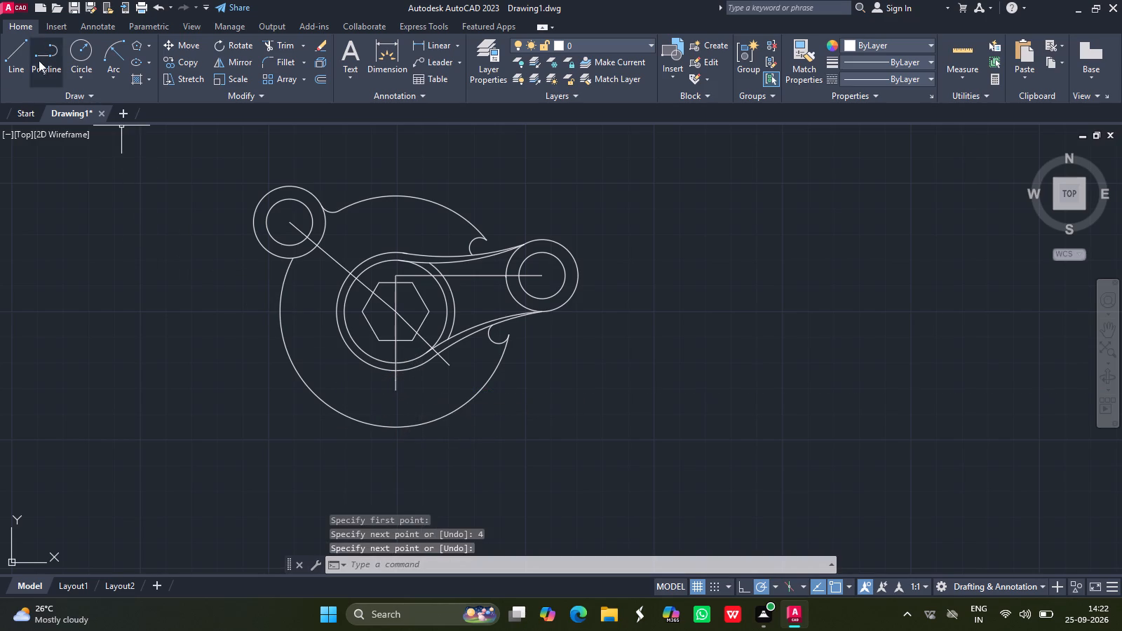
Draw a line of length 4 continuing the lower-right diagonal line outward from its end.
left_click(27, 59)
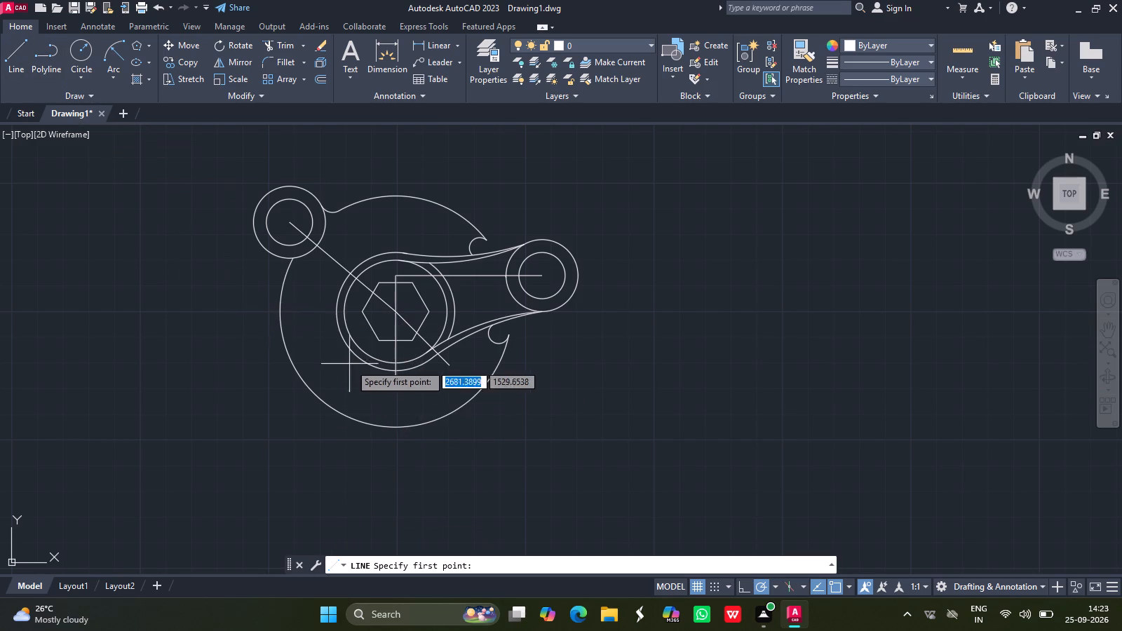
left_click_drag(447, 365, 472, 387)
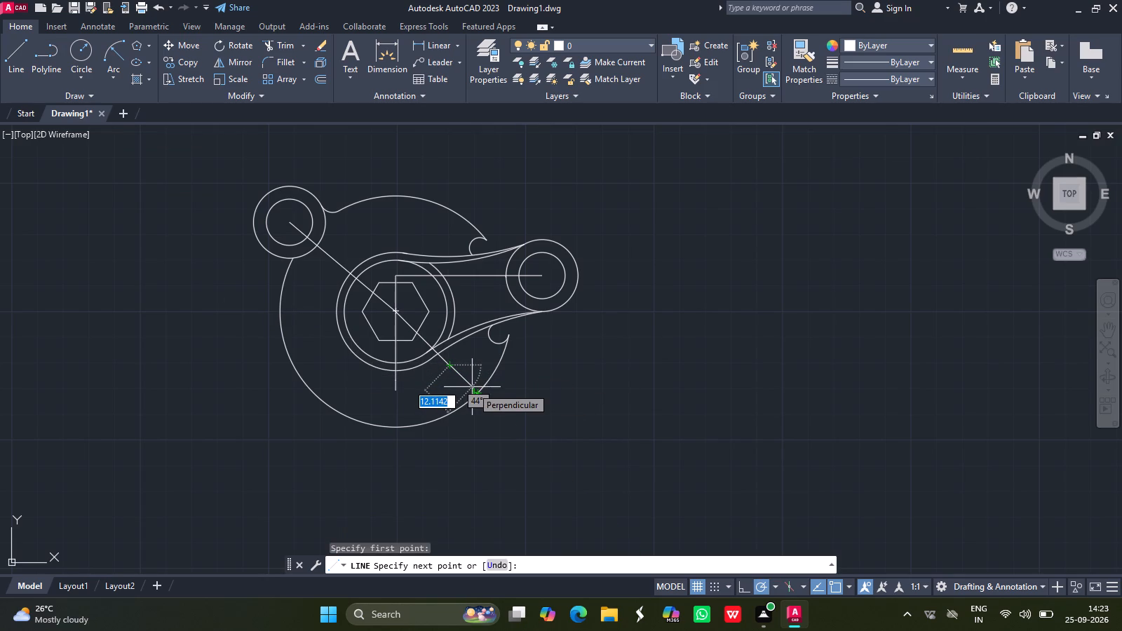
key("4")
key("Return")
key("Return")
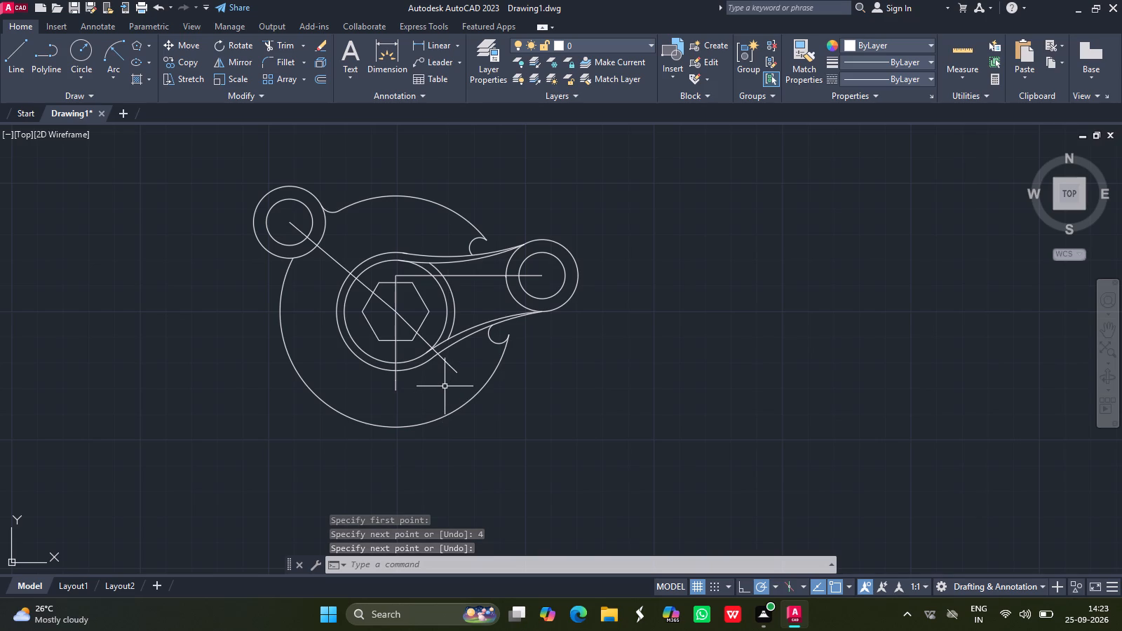
Erase the diagonal line running from the hexagon's centre to the lower right, together with its length 4 extension.
left_click(426, 340)
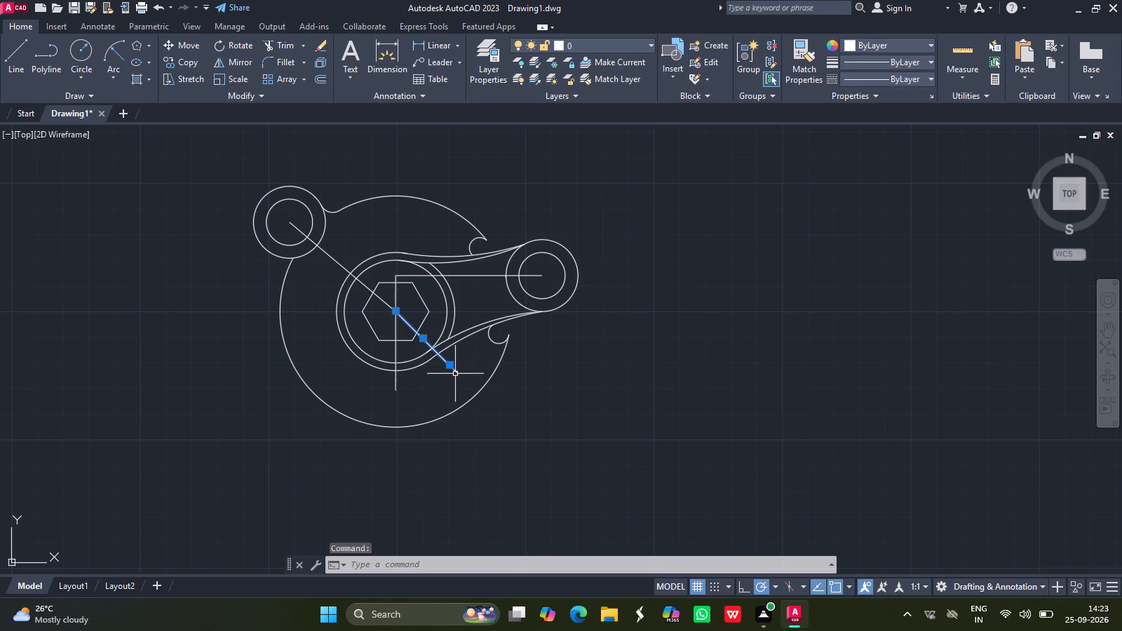
left_click(457, 372)
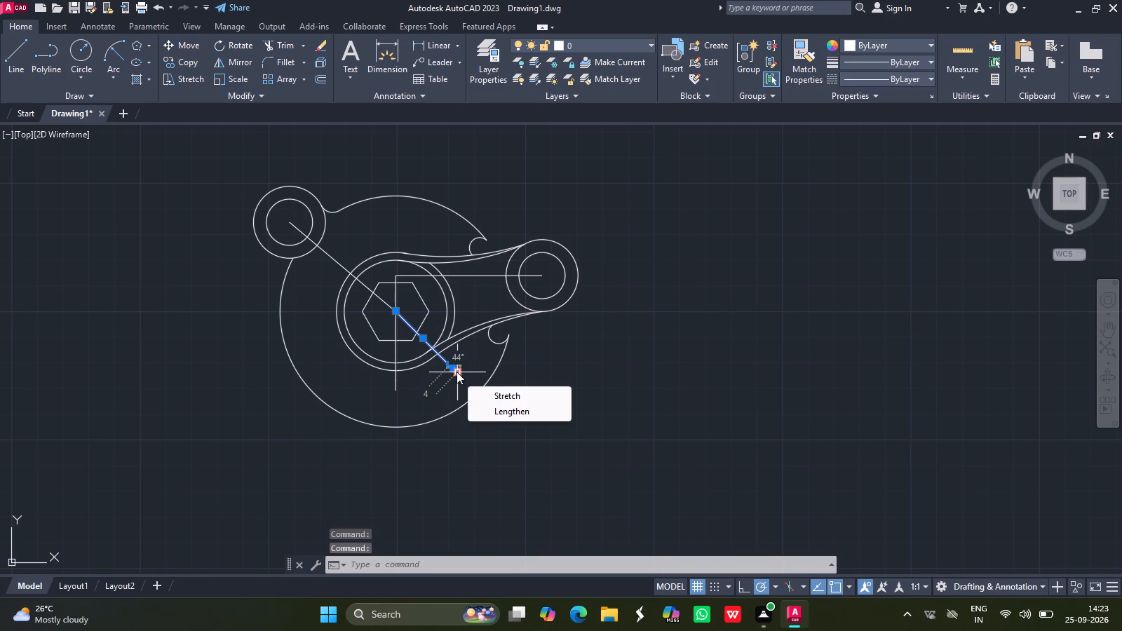
key("Delete")
key("Delete")
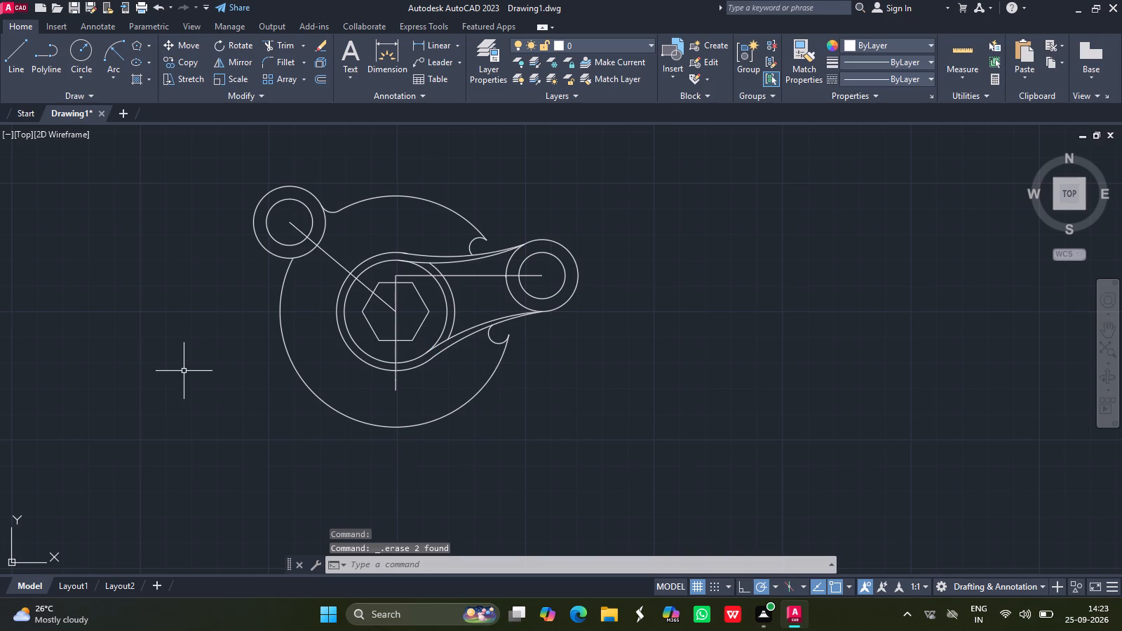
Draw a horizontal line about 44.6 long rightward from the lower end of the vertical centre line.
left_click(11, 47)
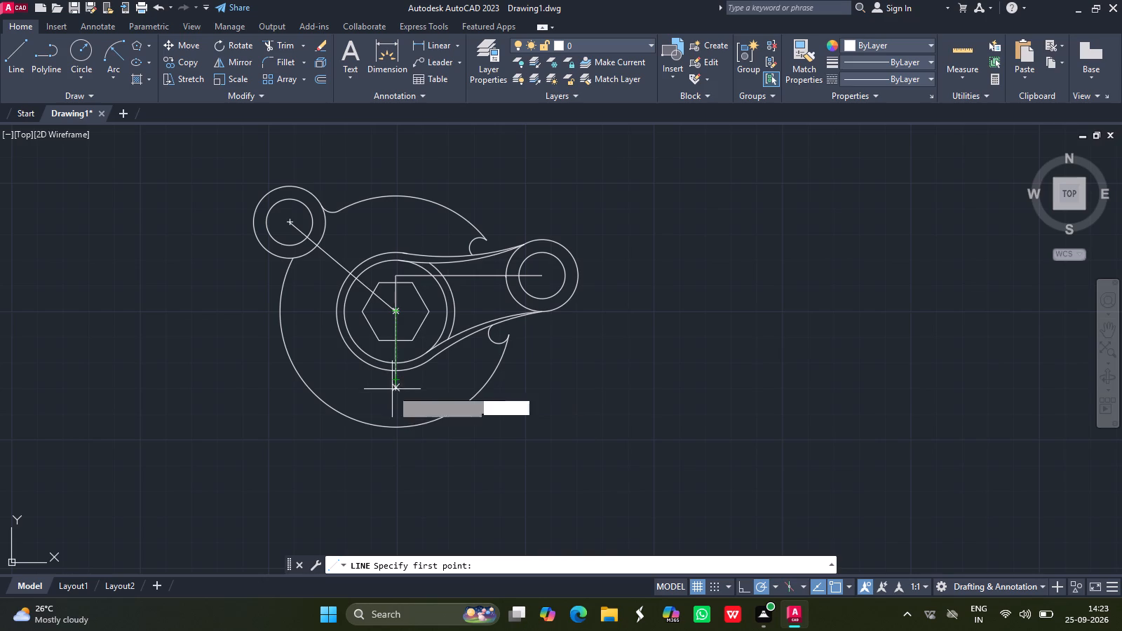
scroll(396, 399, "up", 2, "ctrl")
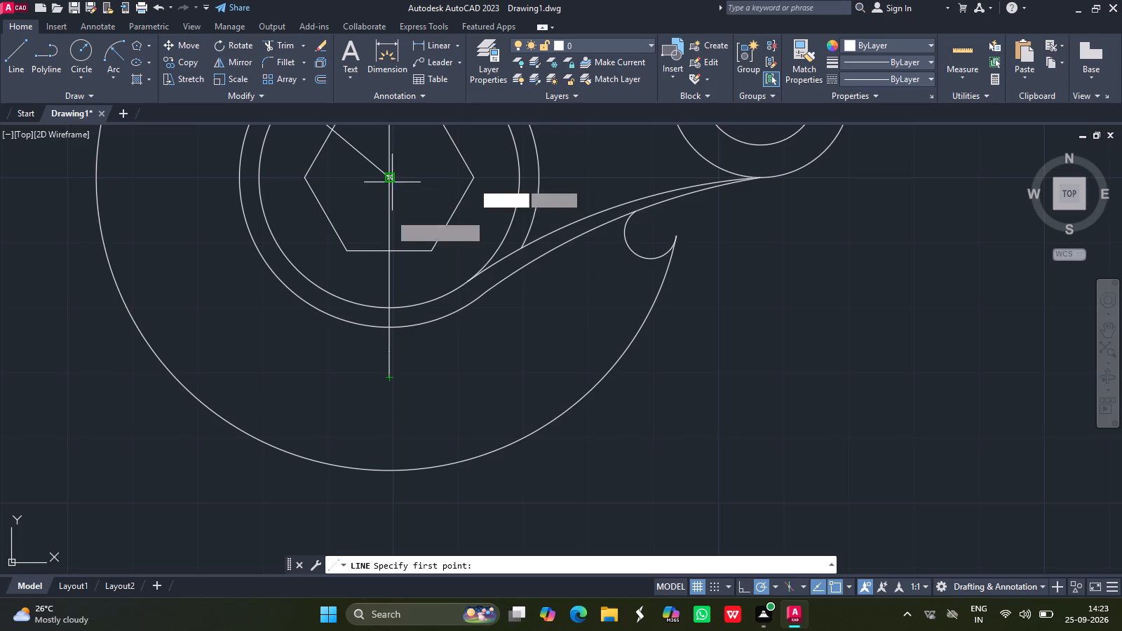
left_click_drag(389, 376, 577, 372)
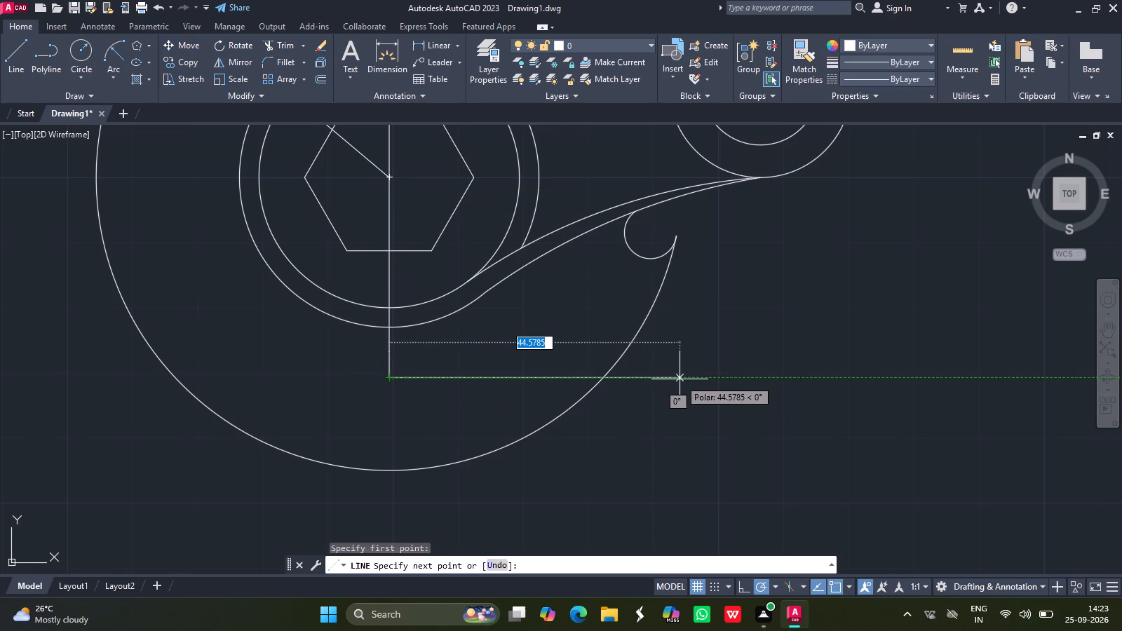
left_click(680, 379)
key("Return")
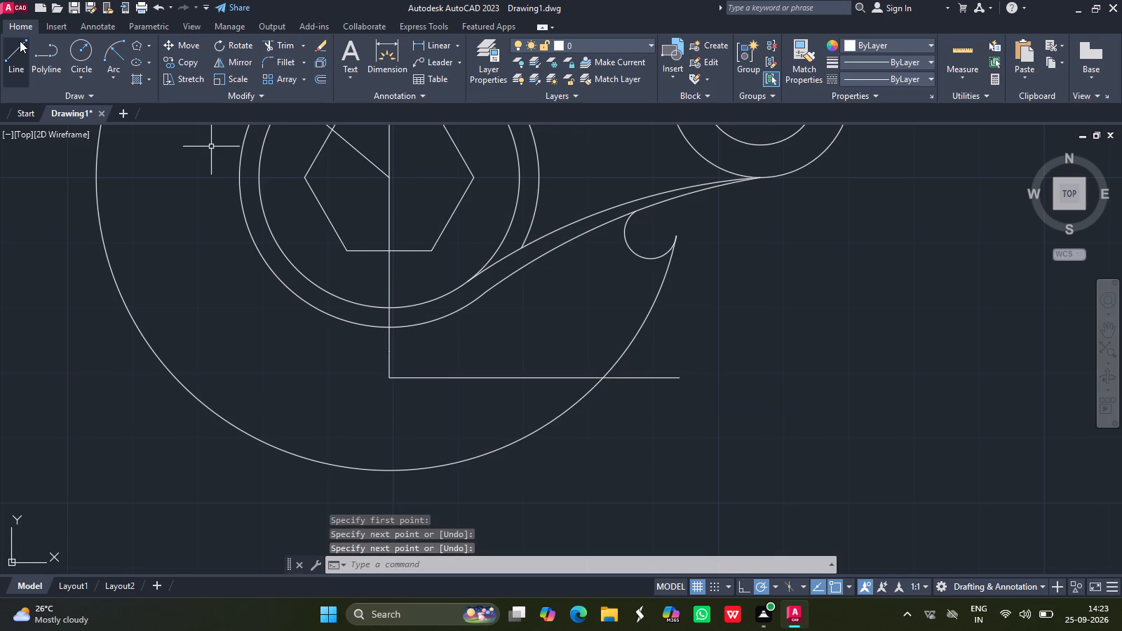
Draw a line about 53.5 long from the hexagon's centre to the lower right, in line with the upper-left diagonal at 320°.
left_click(22, 46)
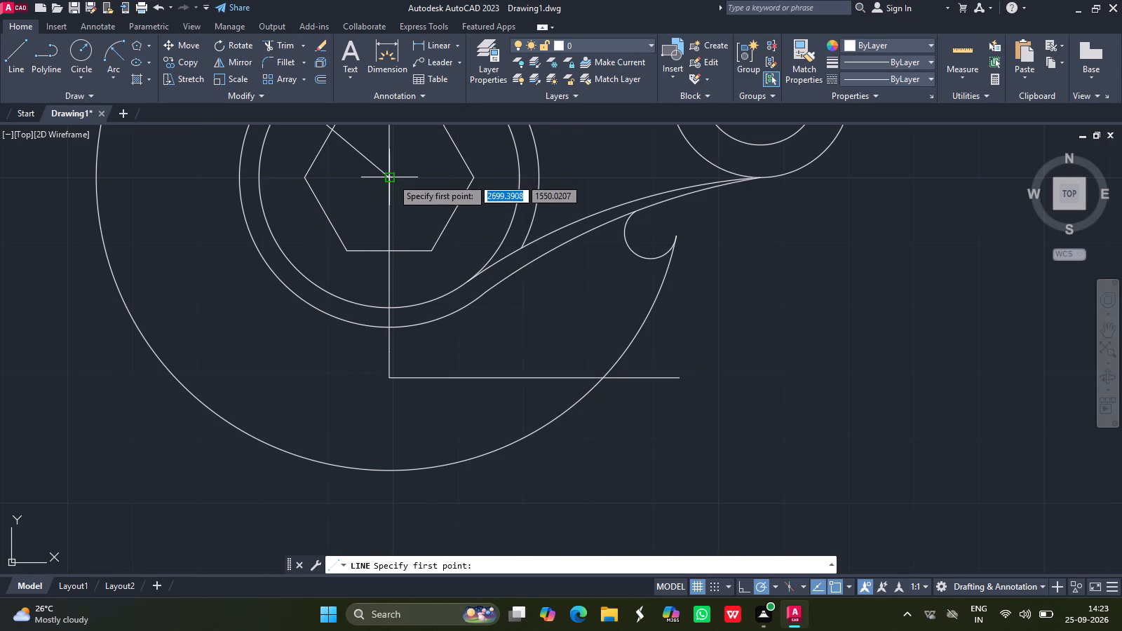
left_click_drag(387, 179, 524, 353)
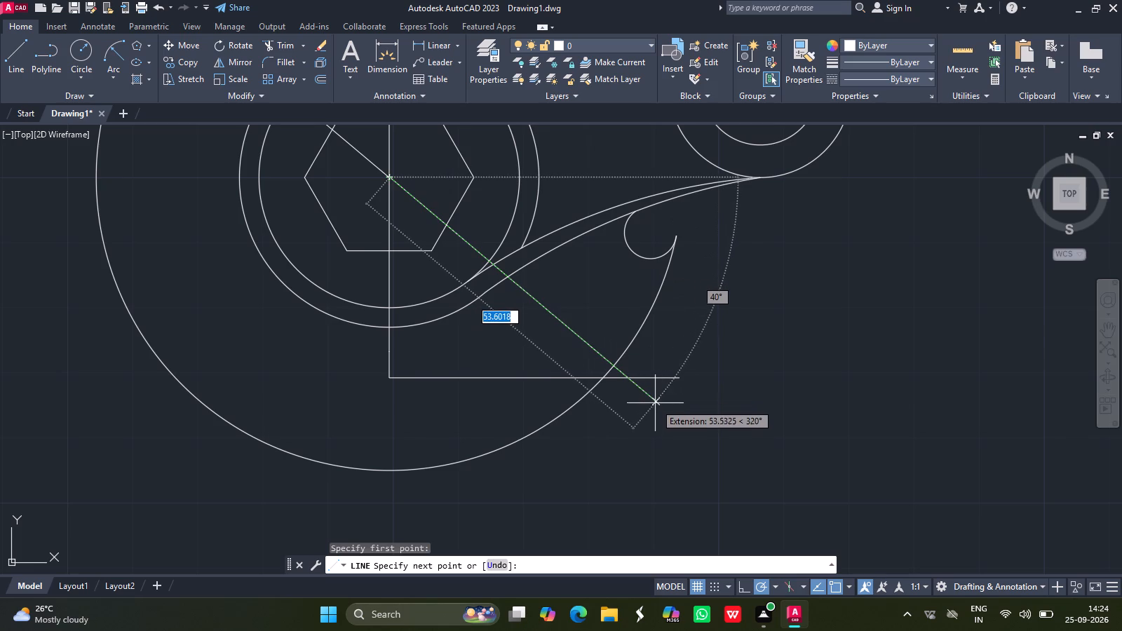
left_click(656, 404)
key("Return")
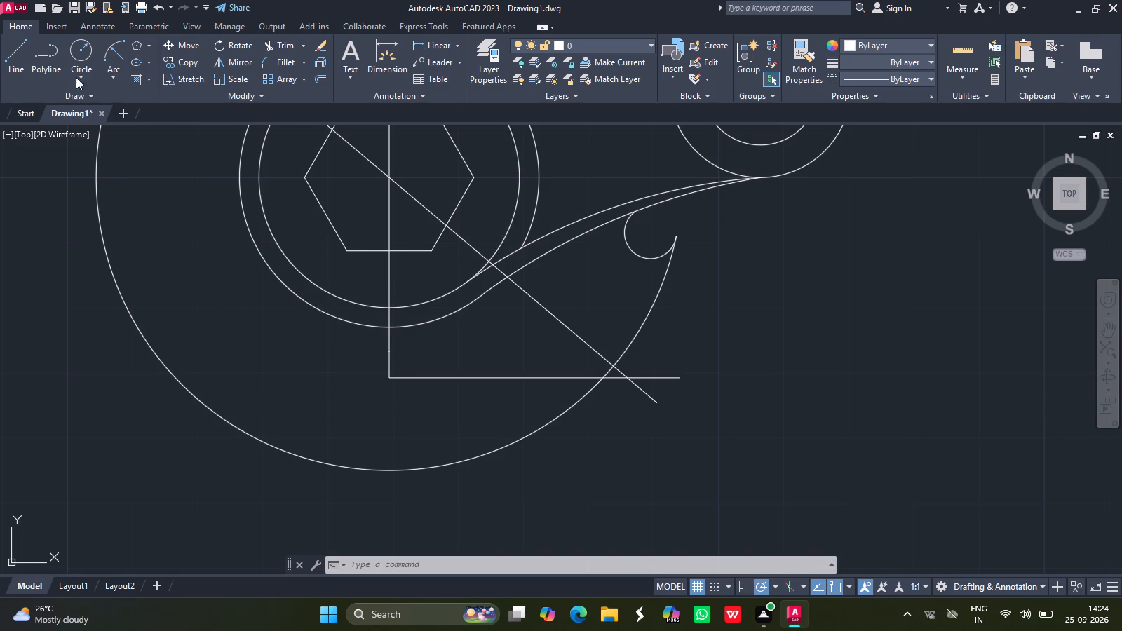
Draw a slanted line about 32.4 long at about 29° from the vertical centre line's lower end, crossing the lower-right diagonal.
left_click(14, 61)
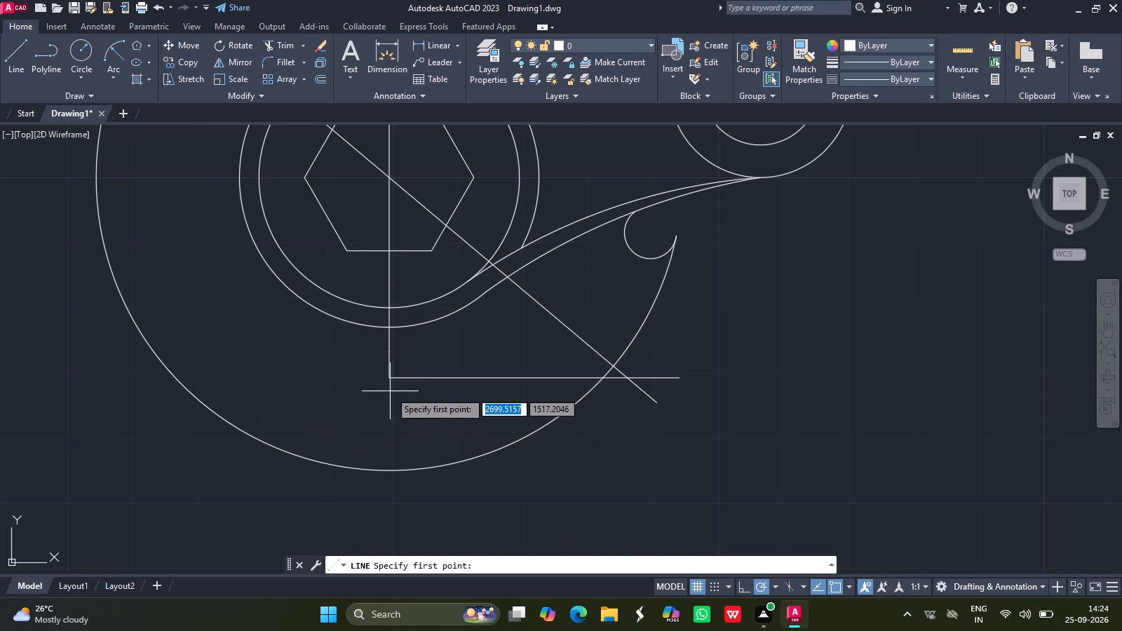
left_click(386, 376)
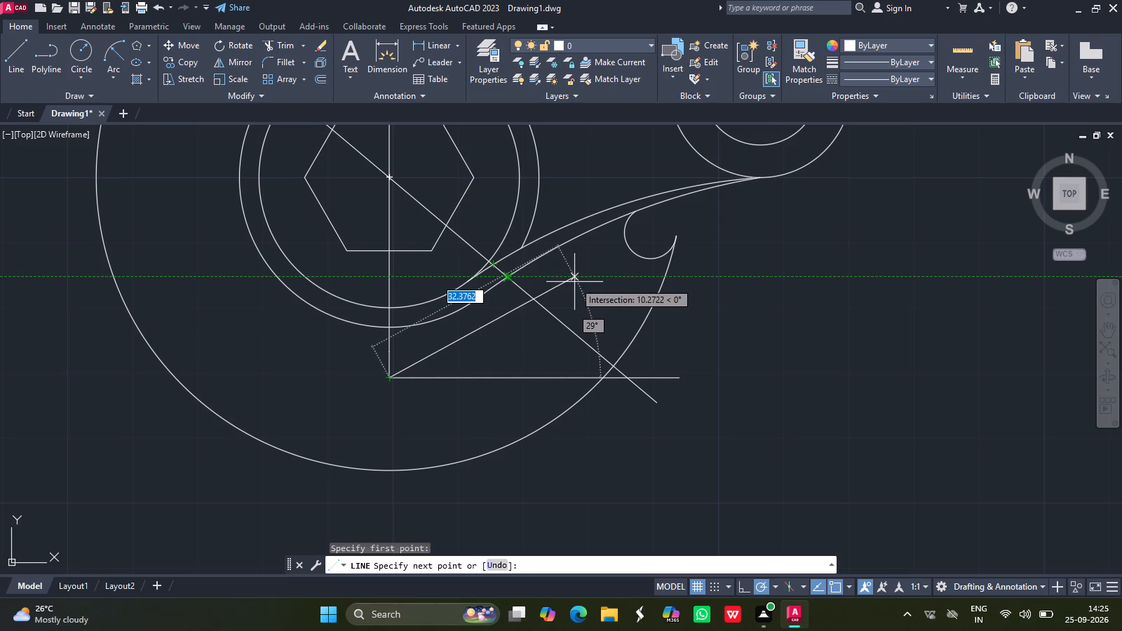
left_click(574, 282)
key("Return")
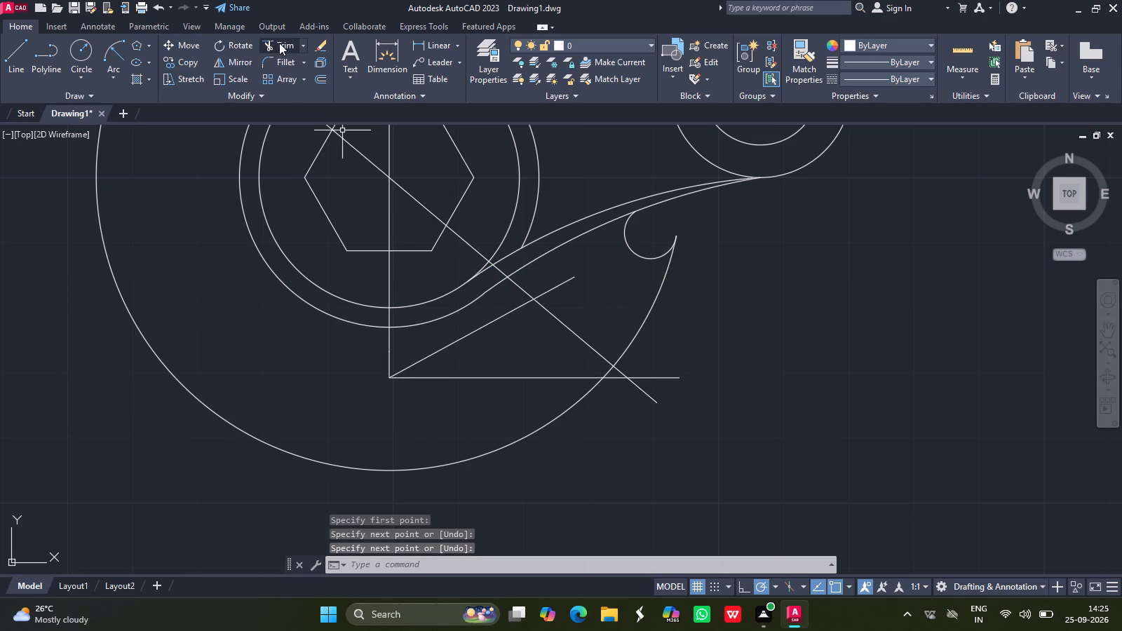
Trim the lower-right diagonal back to the slanted line, and trim away the horizontal and slanted construction lines completely.
left_click(281, 43)
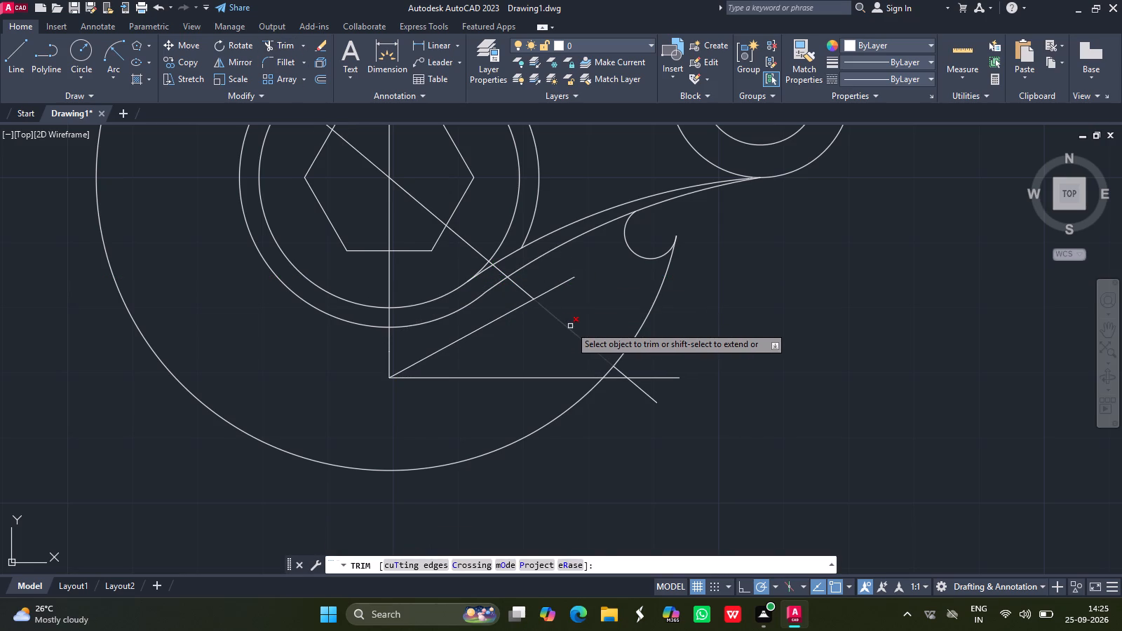
left_click(570, 326)
left_click(642, 376)
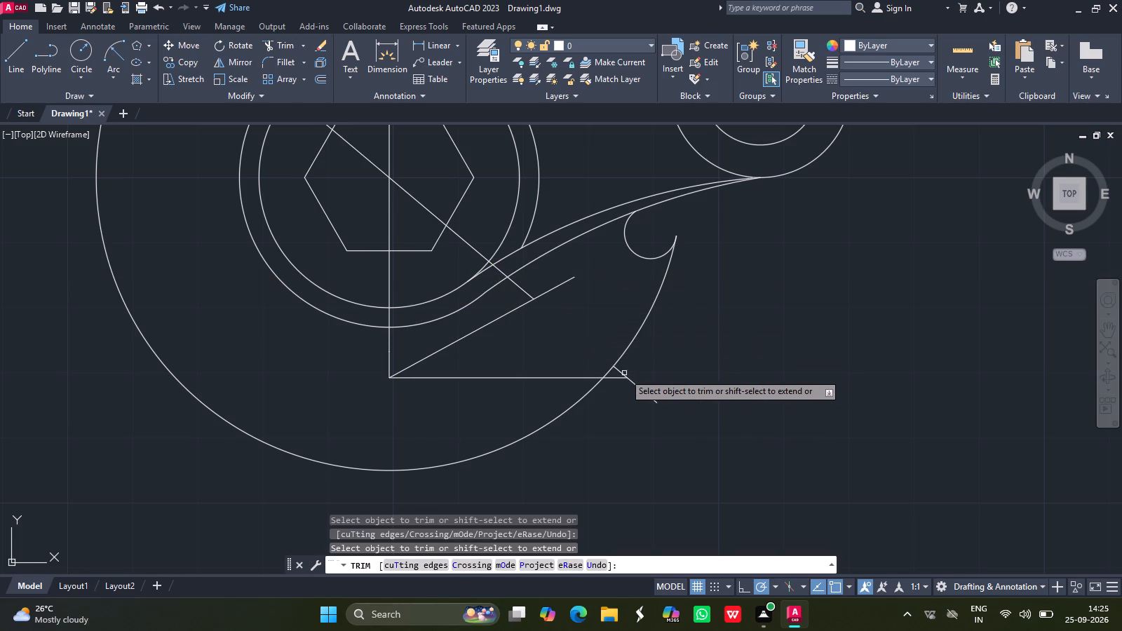
left_click_drag(621, 373, 633, 381)
left_click_drag(633, 381, 623, 378)
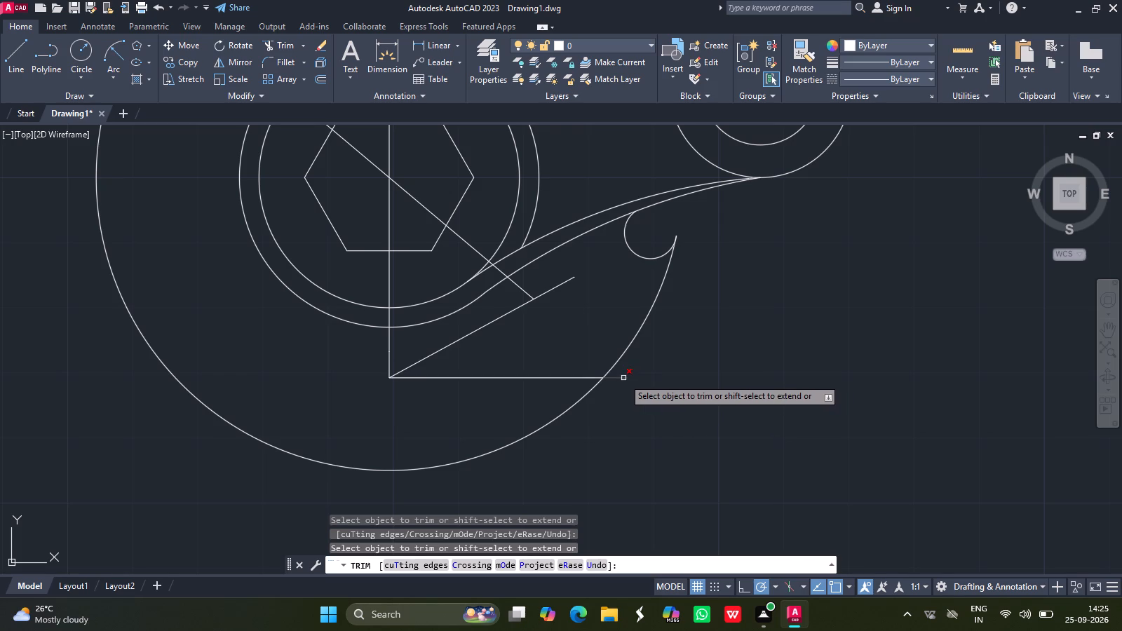
left_click(623, 378)
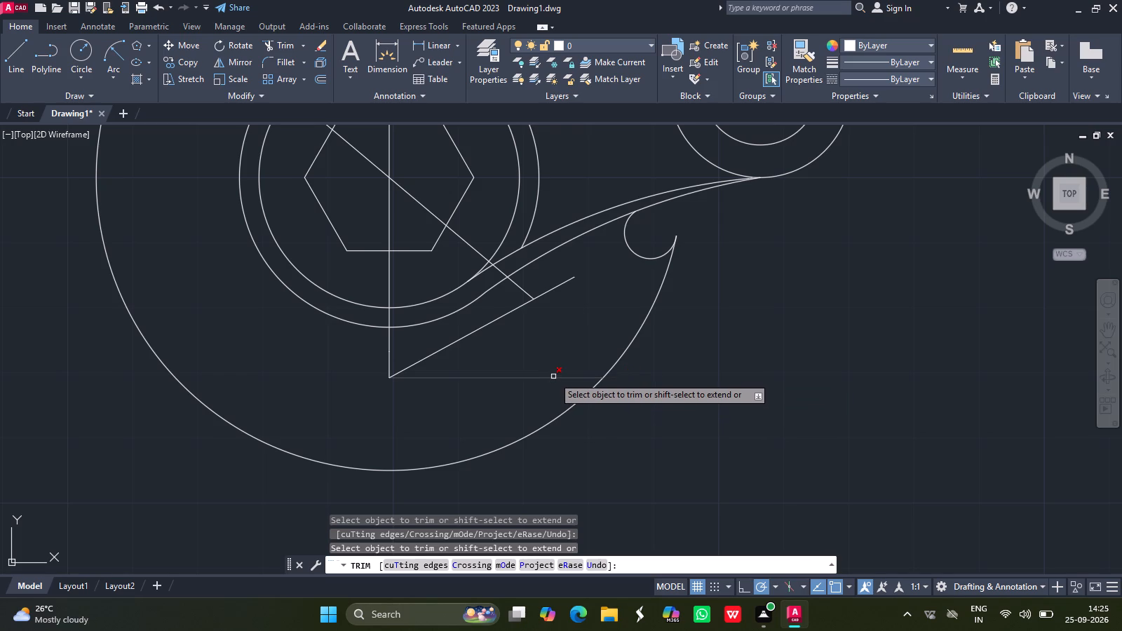
left_click(553, 376)
left_click_drag(491, 322, 549, 291)
left_click(549, 291)
key("Return")
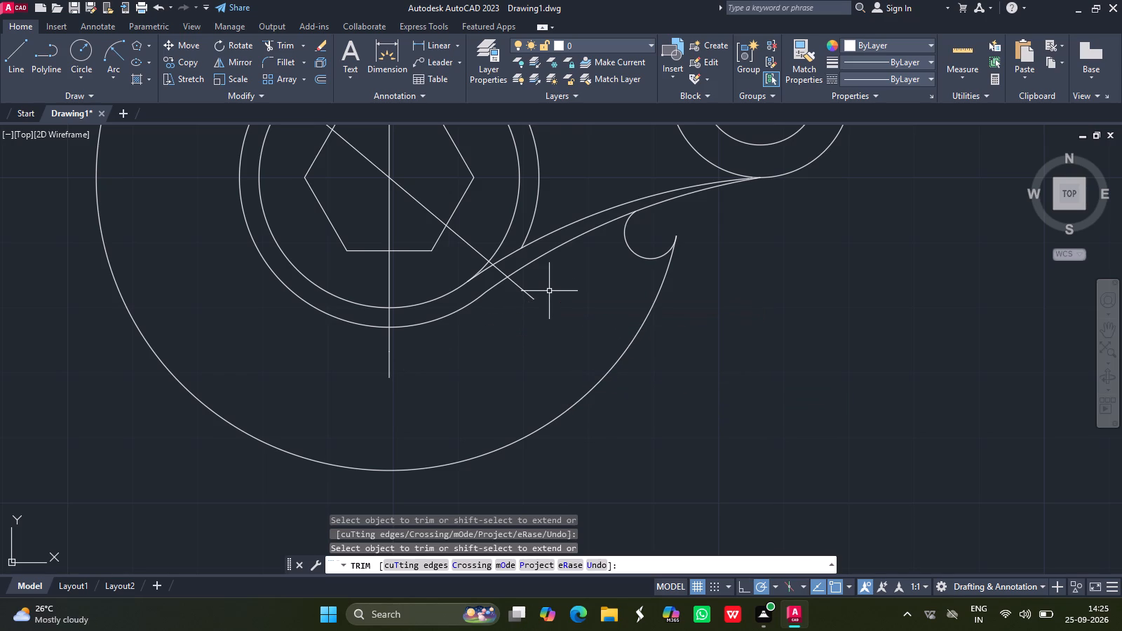
Draw a radius 4 circle centred on the lower end of the vertical centre line.
left_click(80, 46)
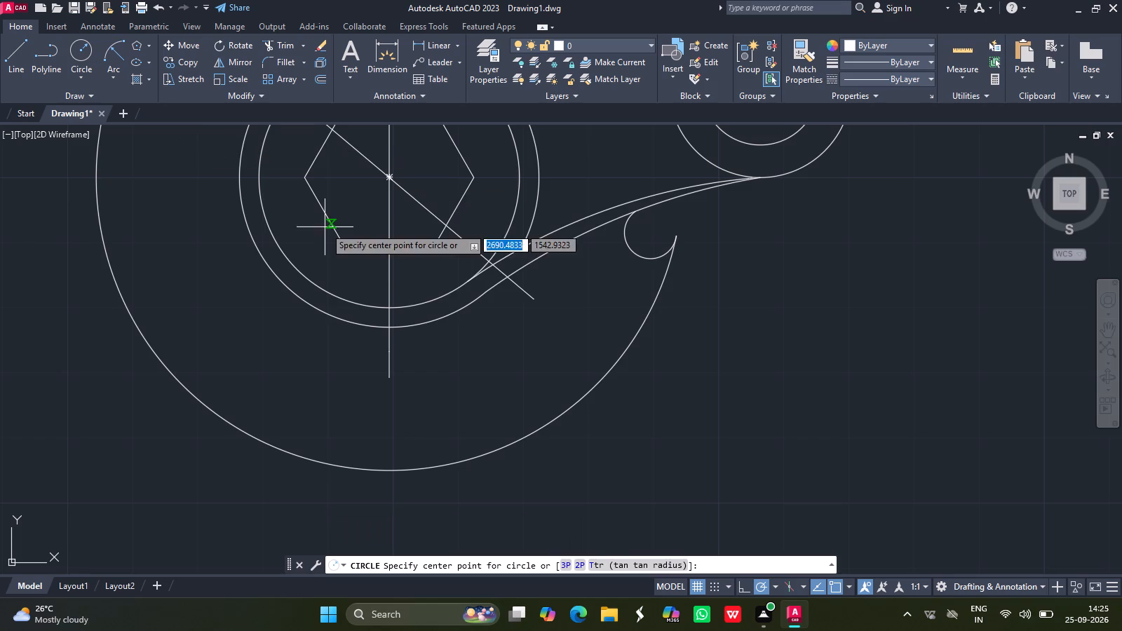
left_click(391, 382)
scroll(367, 374, "down", 20)
key("4")
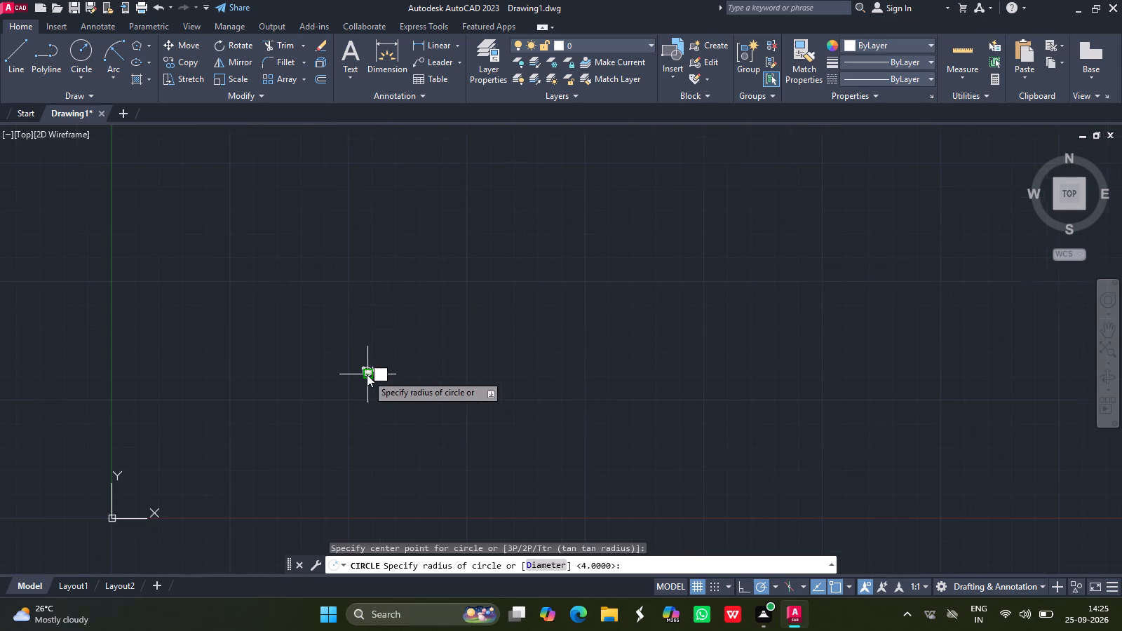
scroll(367, 374, "up", 3, "ctrl")
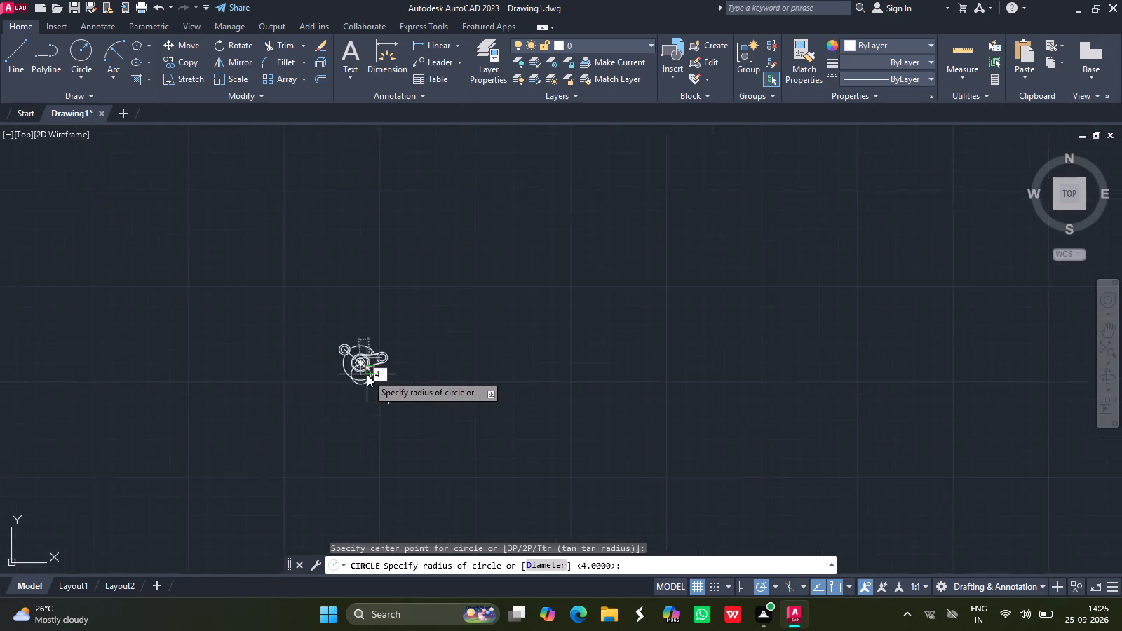
scroll(367, 374, "up", 6, "ctrl")
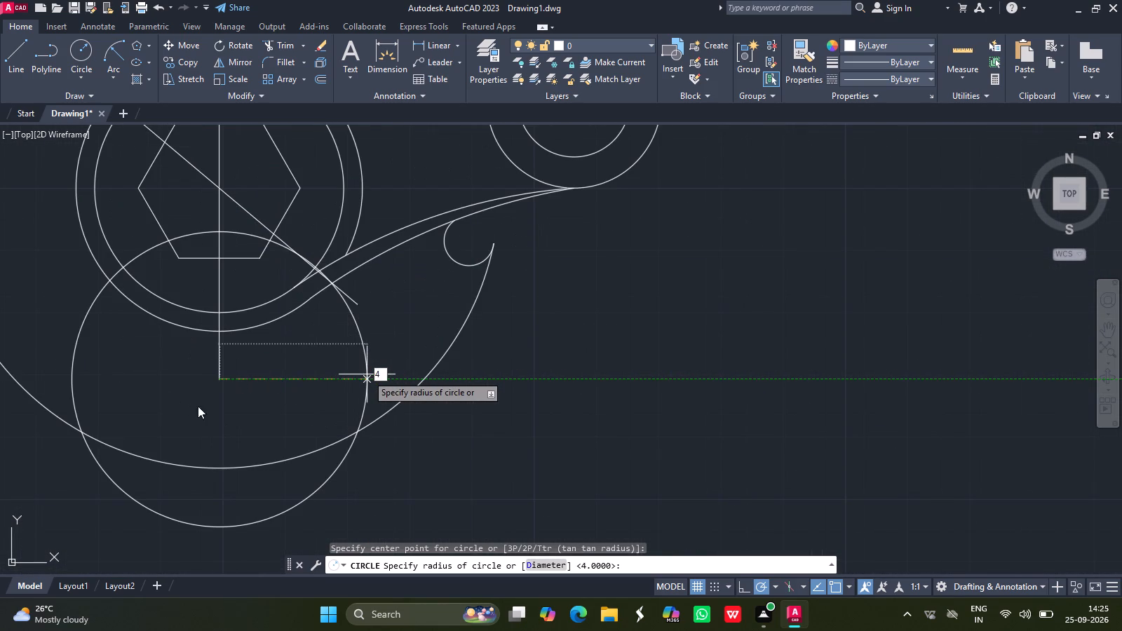
key("Escape")
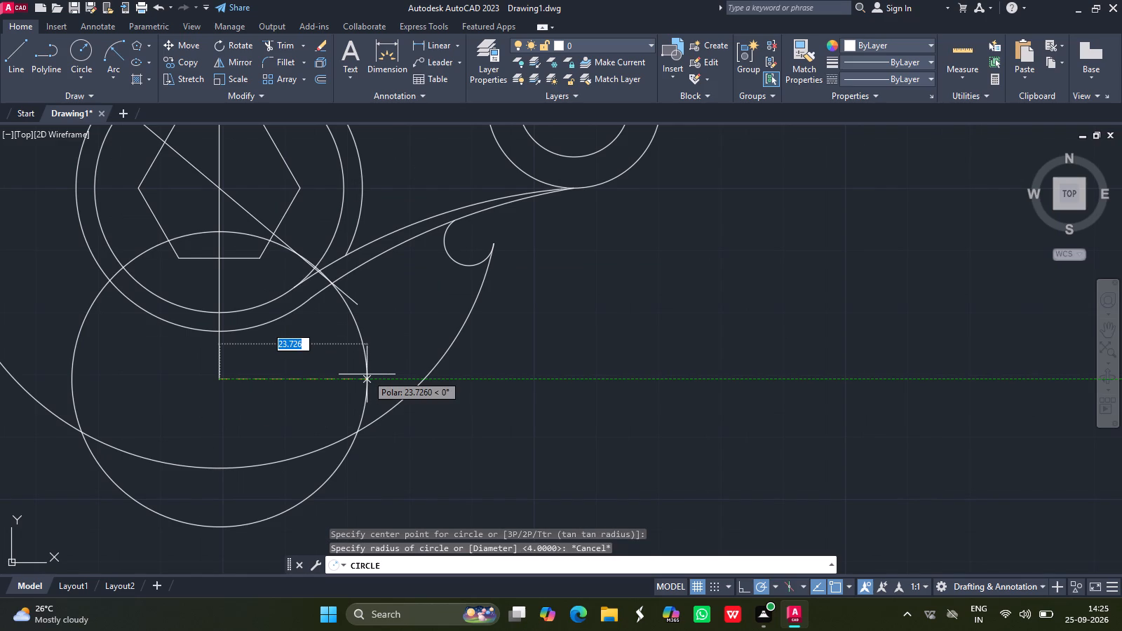
key("4")
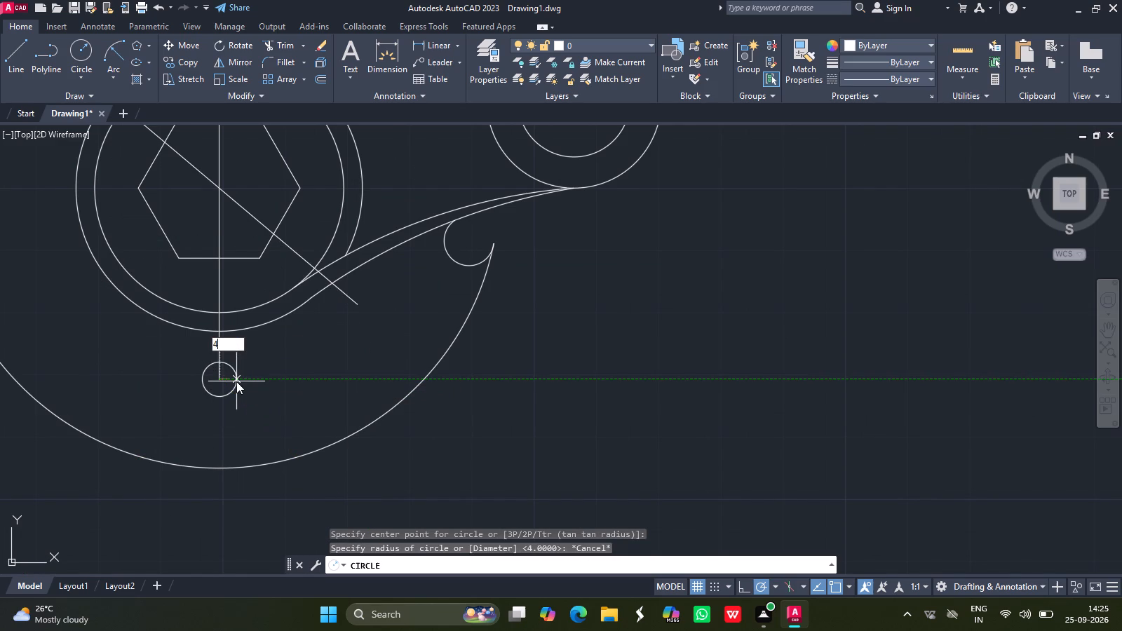
key("Return")
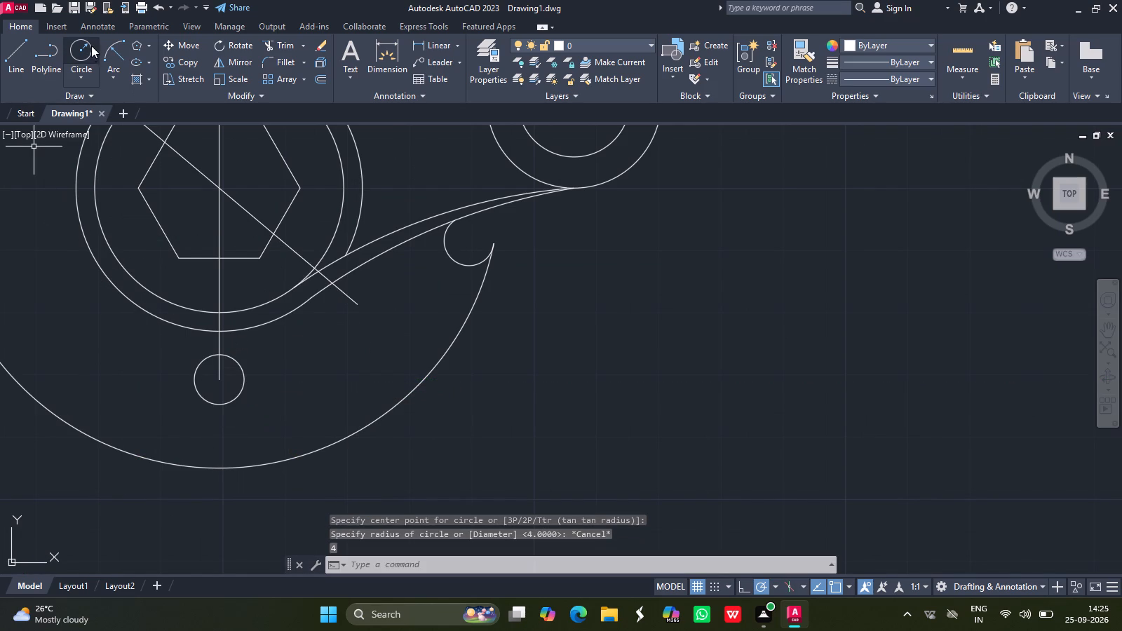
Draw a radius 4 circle centred on the outer end of the lower-right diagonal line.
left_click(79, 46)
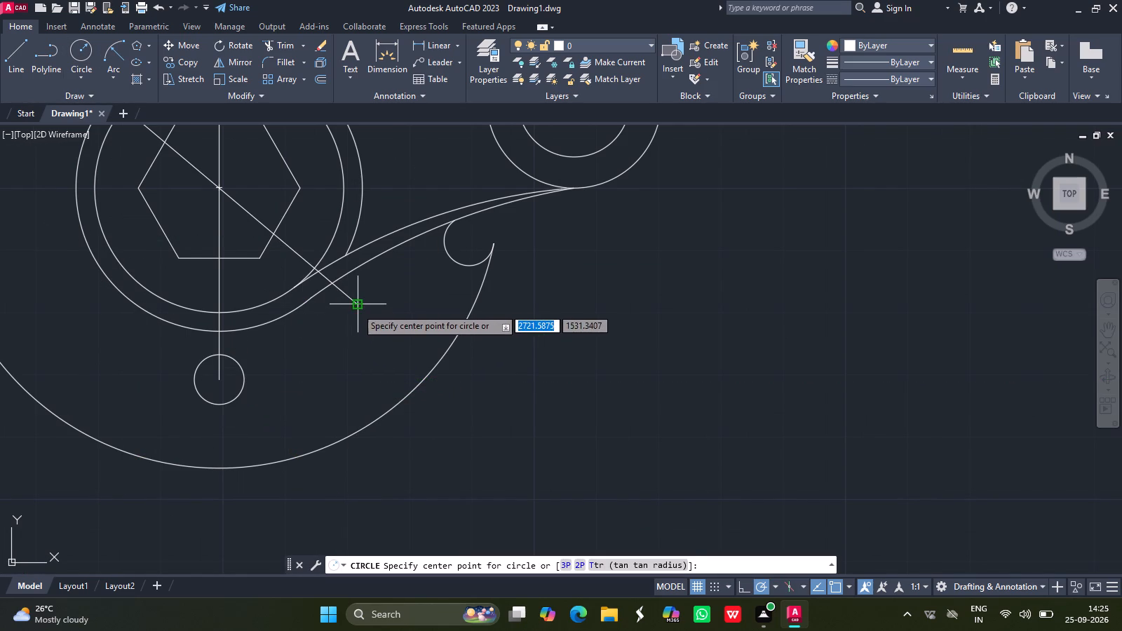
left_click_drag(356, 307, 333, 305)
key("4")
key("Return")
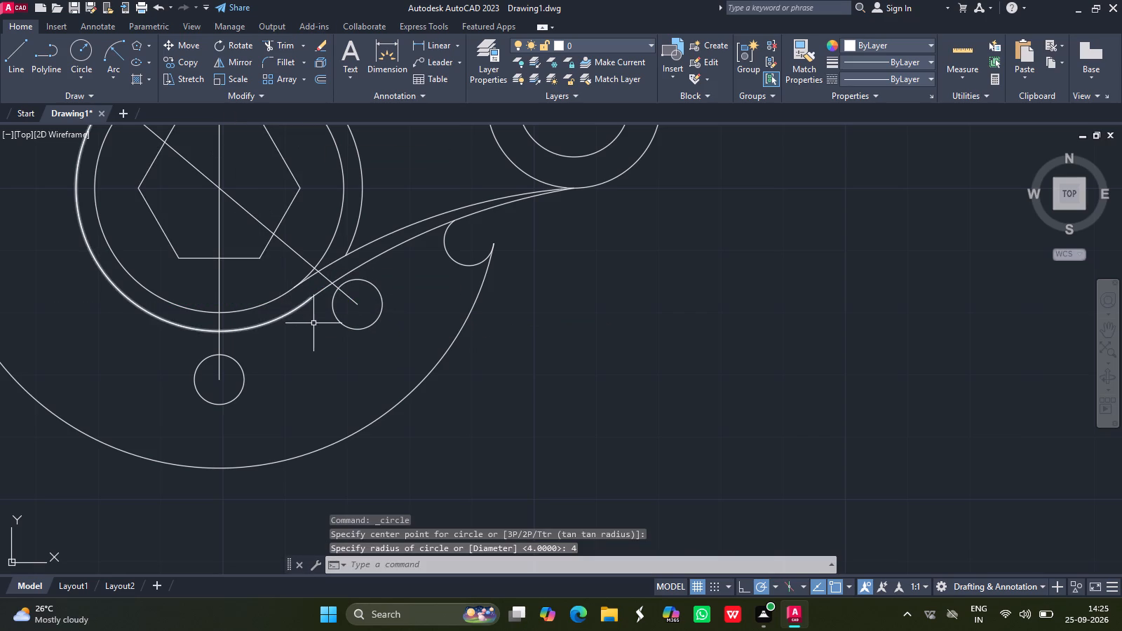
Move the circle at the diagonal's end by 4 at about 304°, using its centre as base point.
left_click(359, 326)
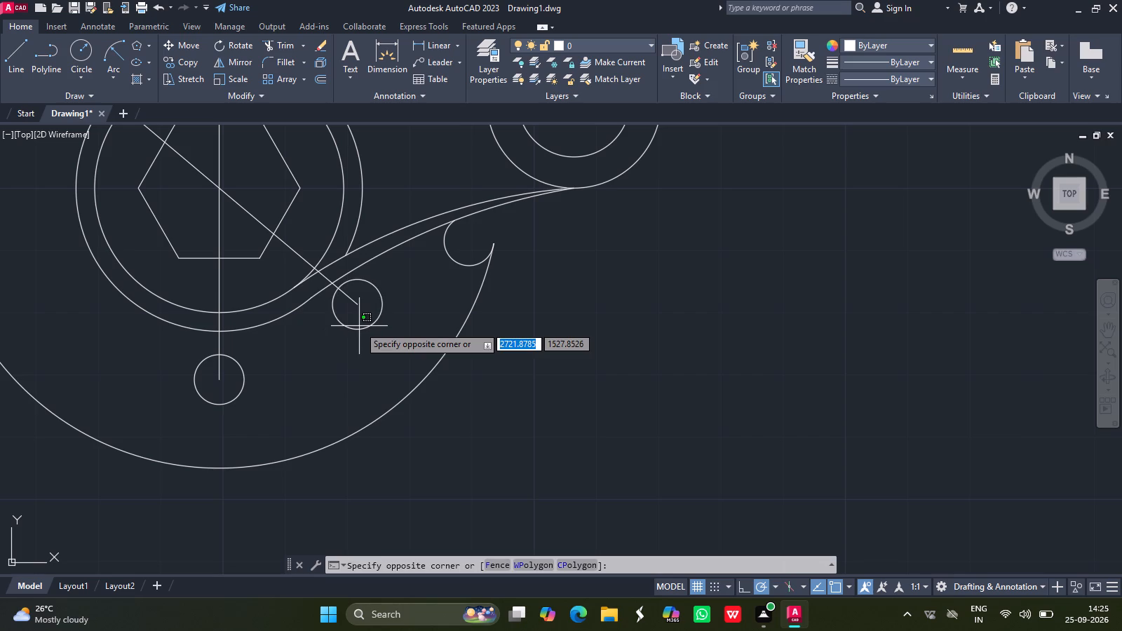
type("move")
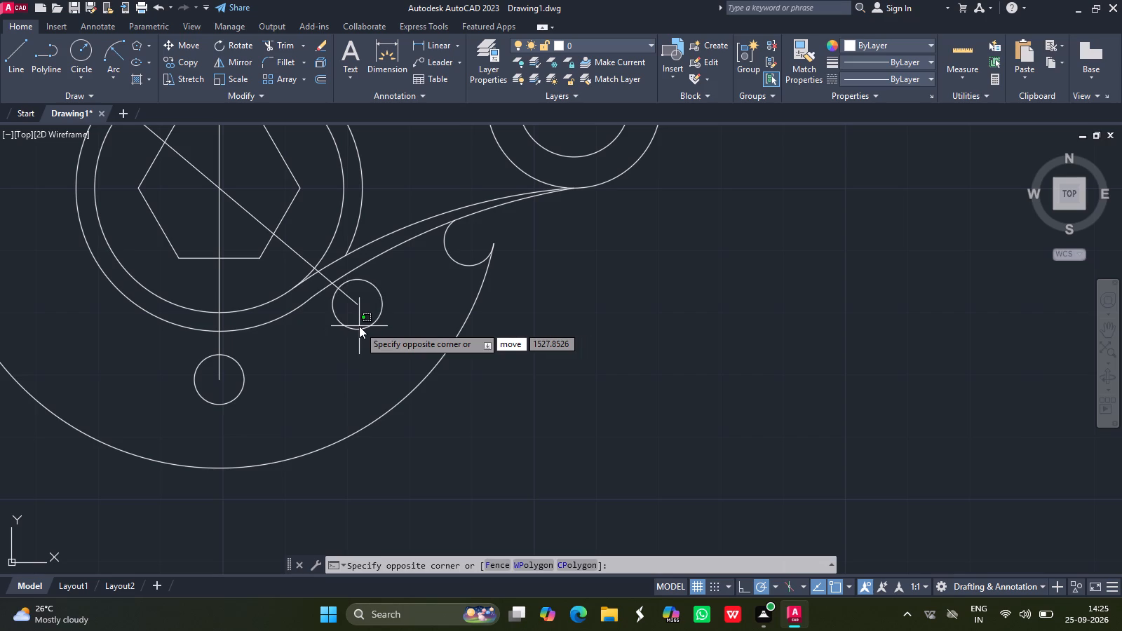
key("Escape")
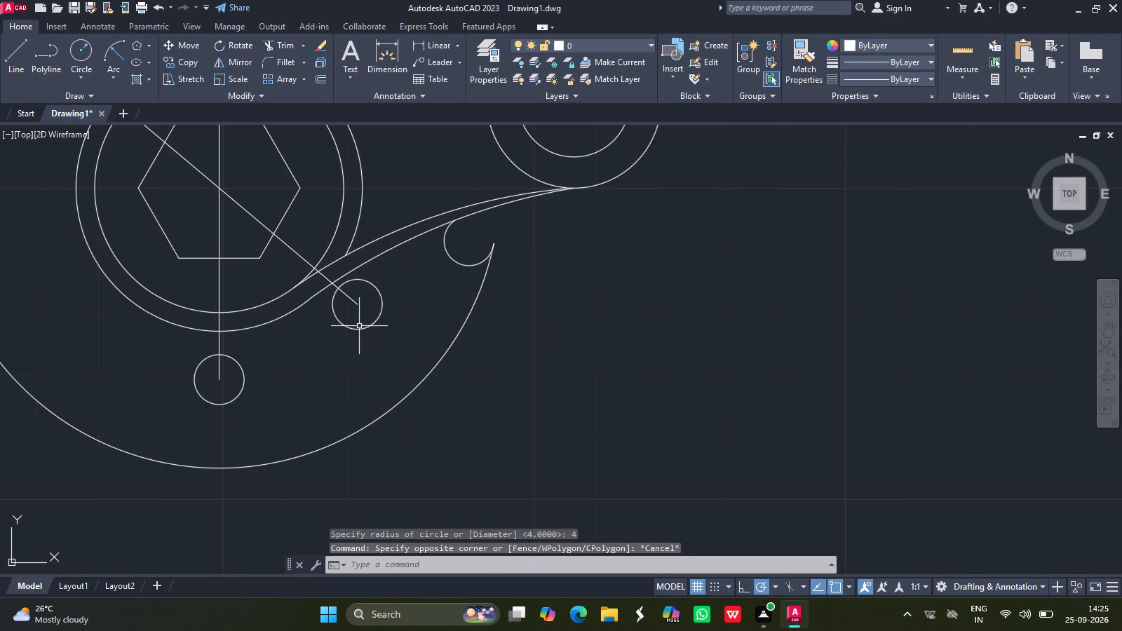
left_click(359, 326)
left_click(353, 330)
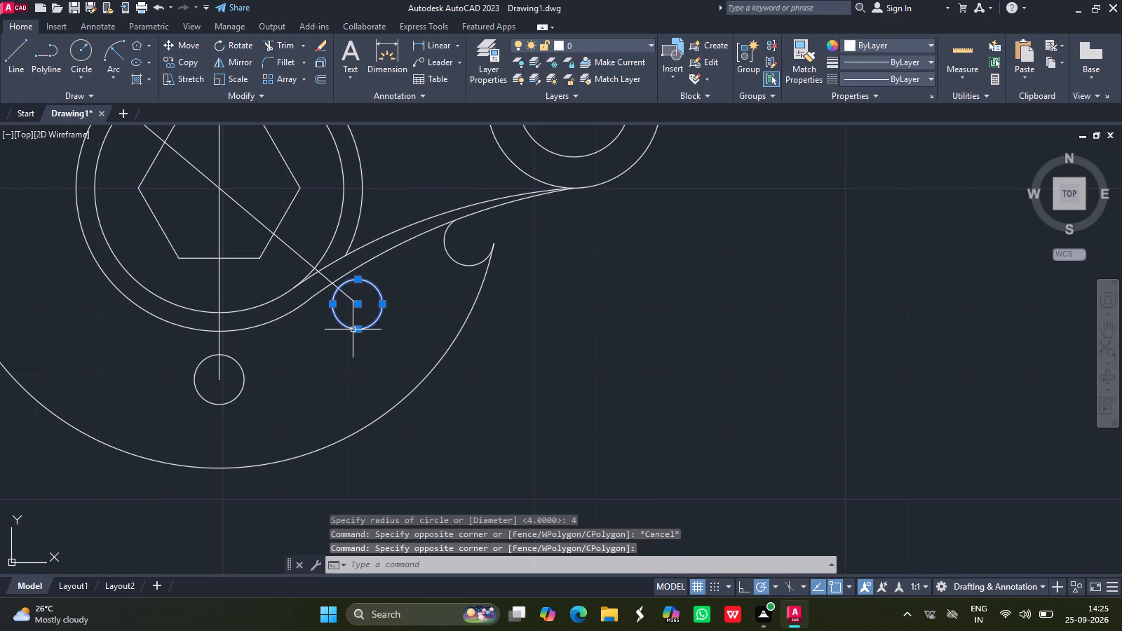
type("move")
key("Return")
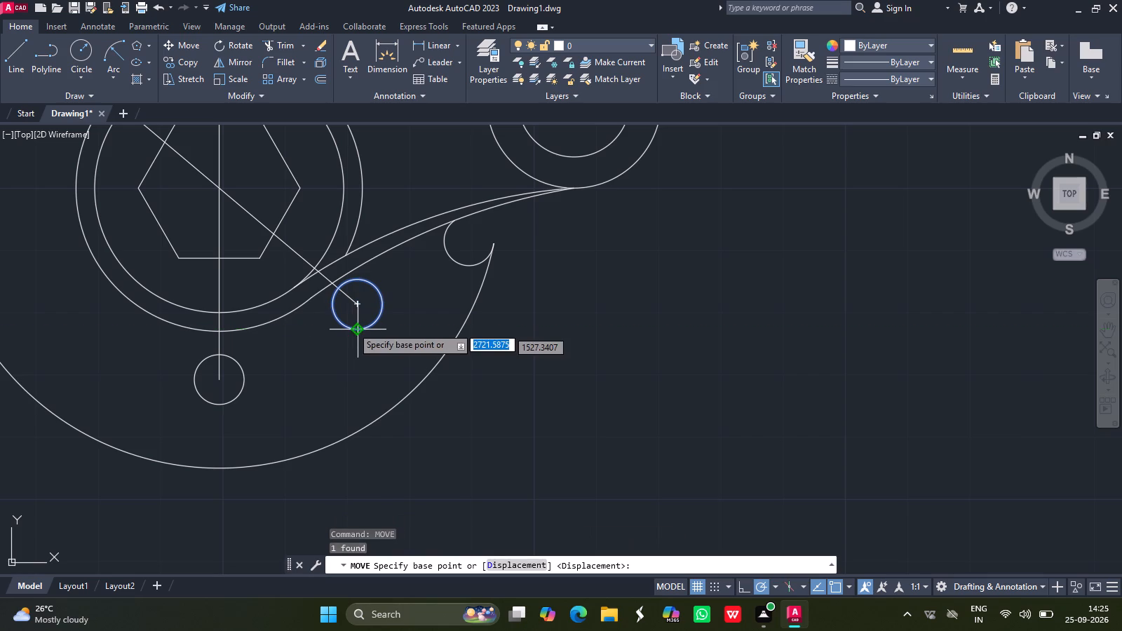
left_click_drag(354, 303, 357, 307)
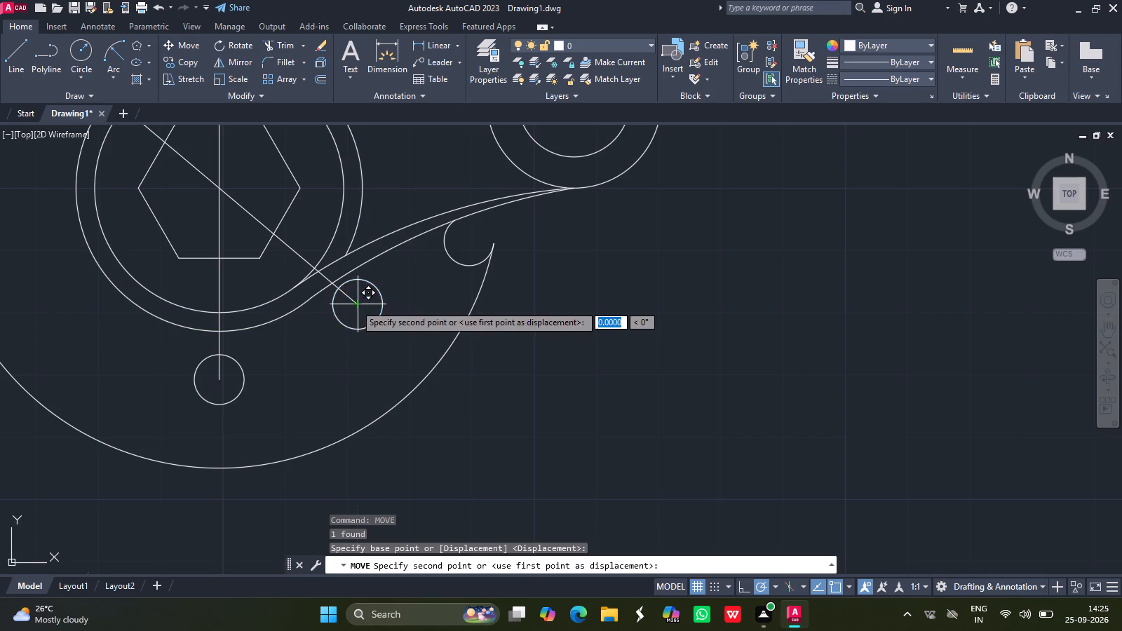
left_click_drag(357, 307, 365, 319)
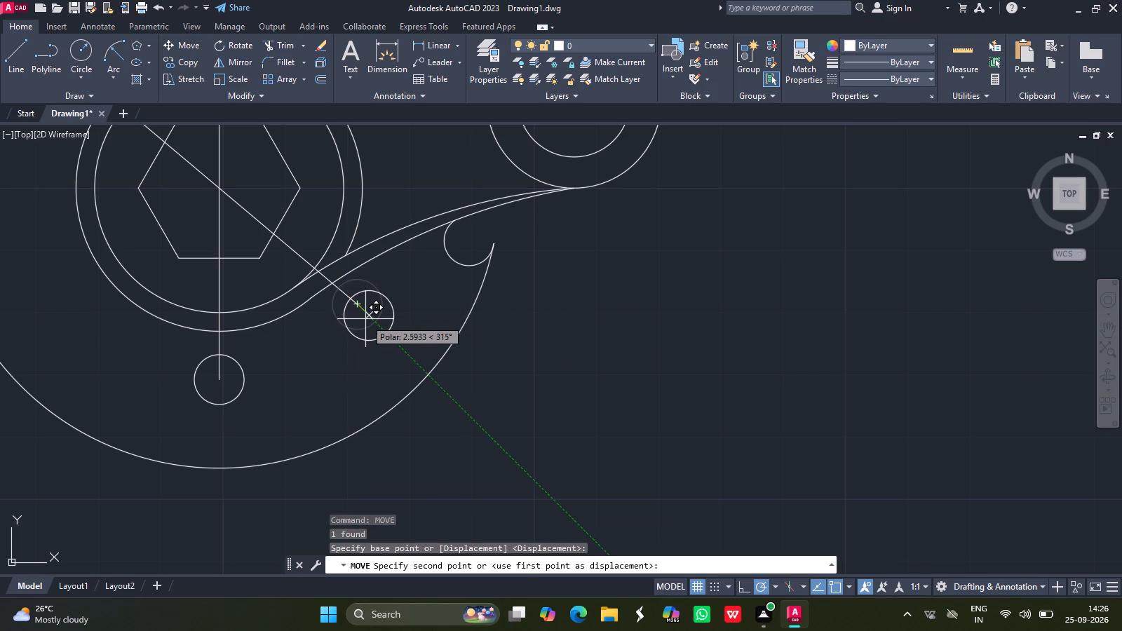
left_click_drag(365, 319, 366, 321)
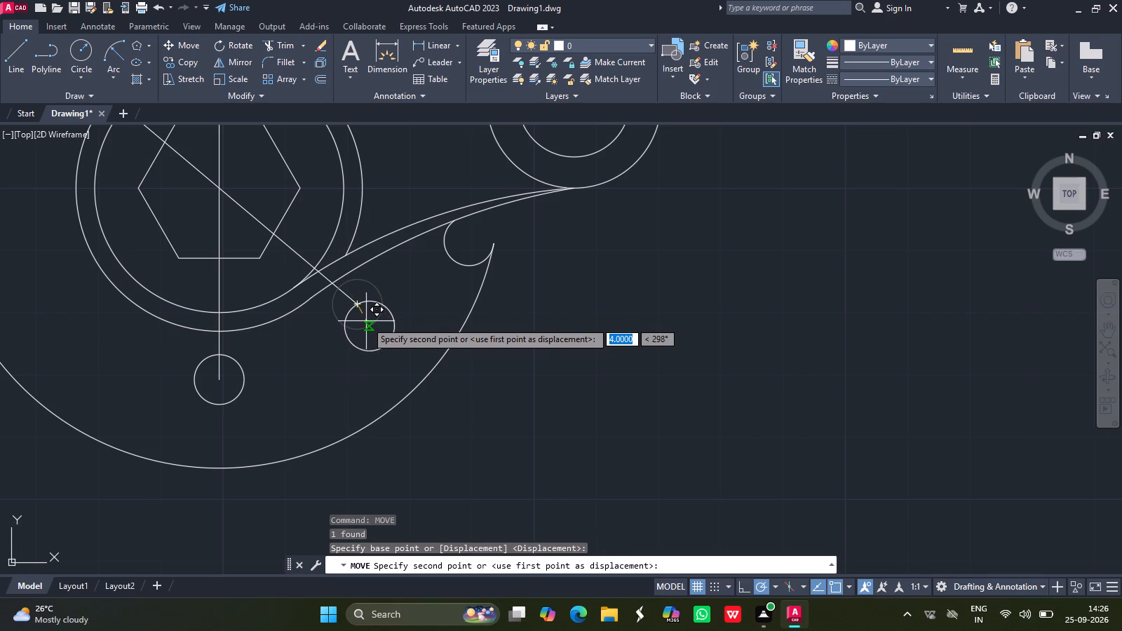
left_click_drag(366, 321, 367, 318)
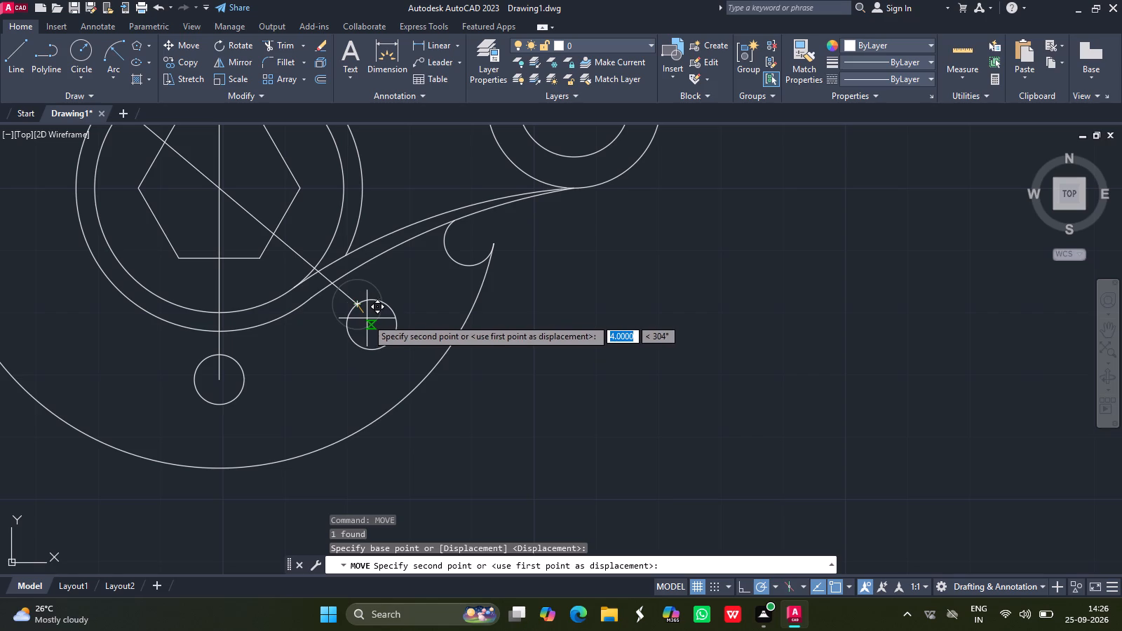
left_click(367, 318)
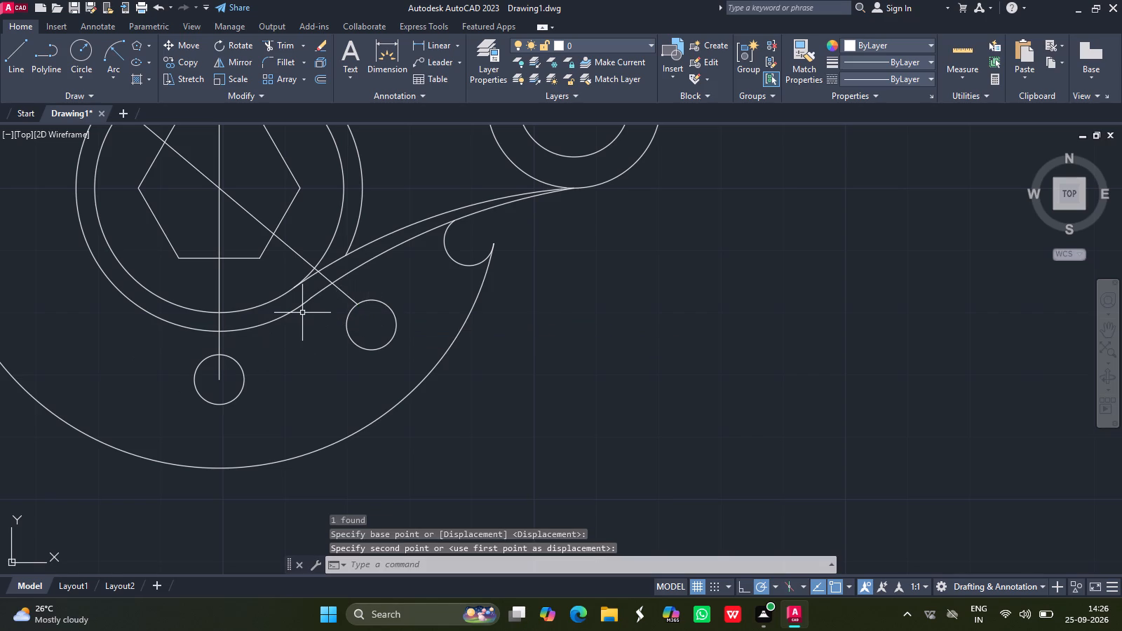
Erase the diagonal line running from the hexagon's centre to the lower right.
left_click(338, 291)
key("Delete")
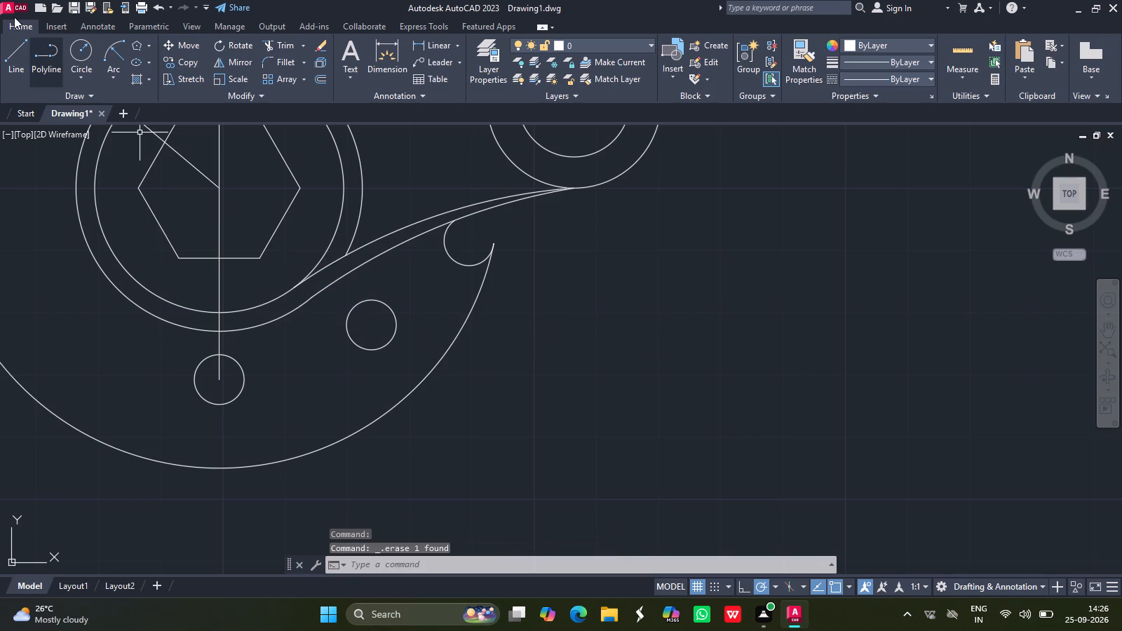
Draw a line from the hexagon's centre to the lower right at about 40° below horizontal, ending beyond the large outer arc.
left_click(15, 47)
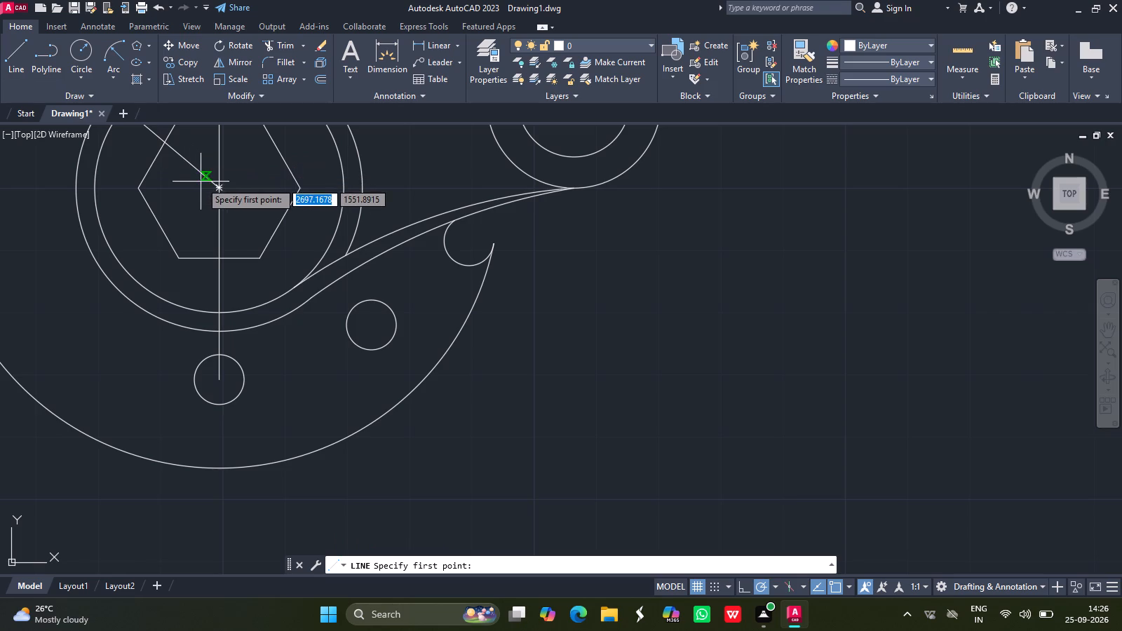
left_click(218, 188)
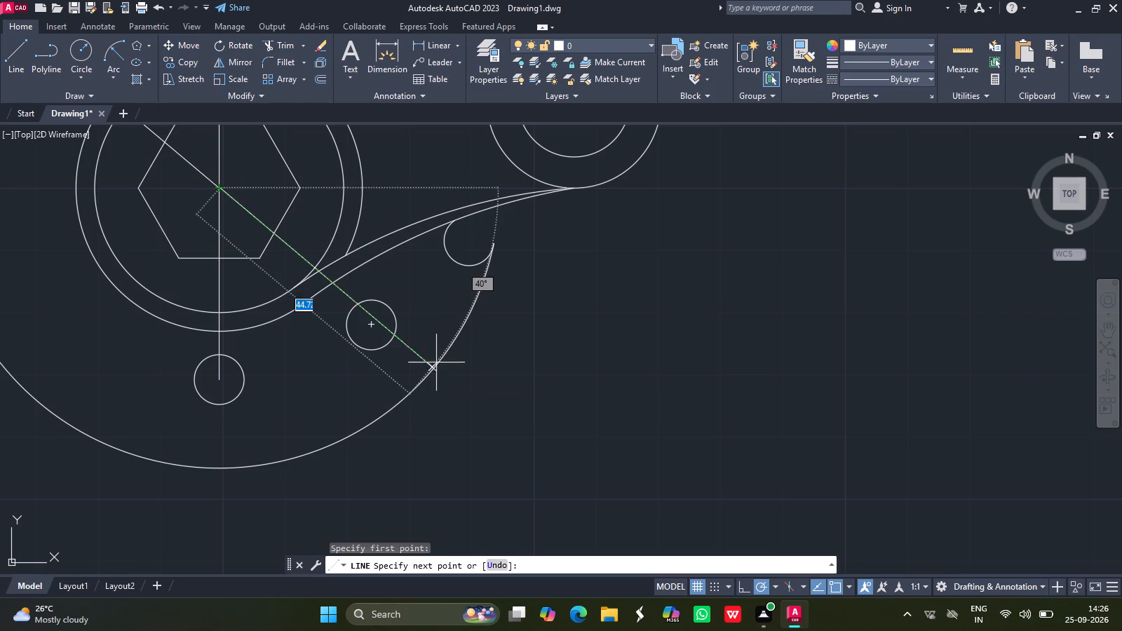
left_click(477, 408)
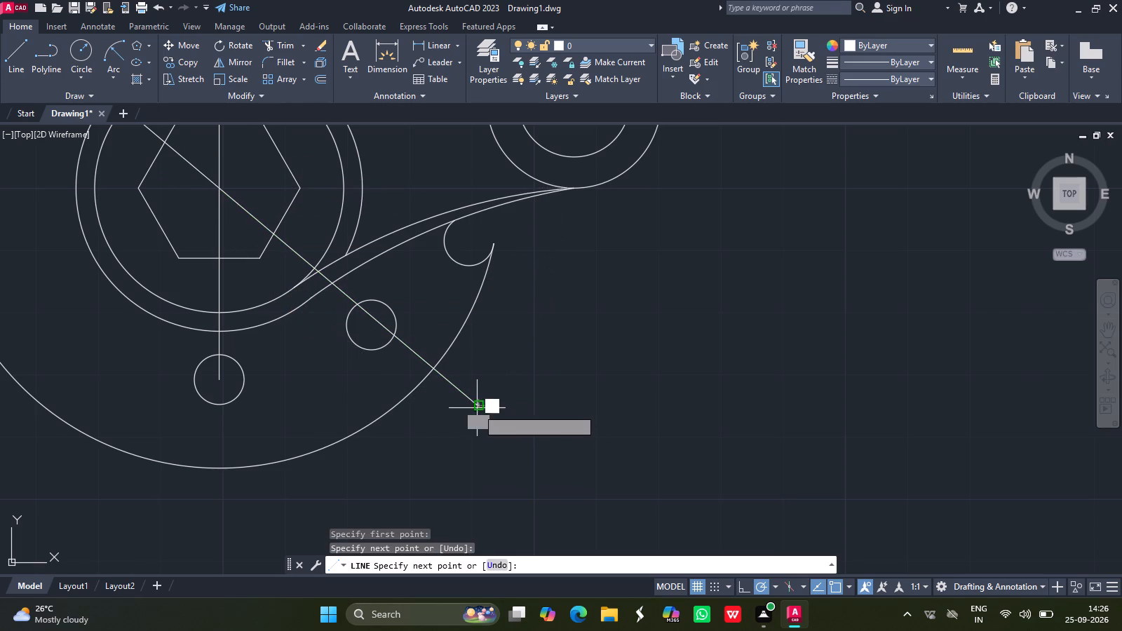
key("Return")
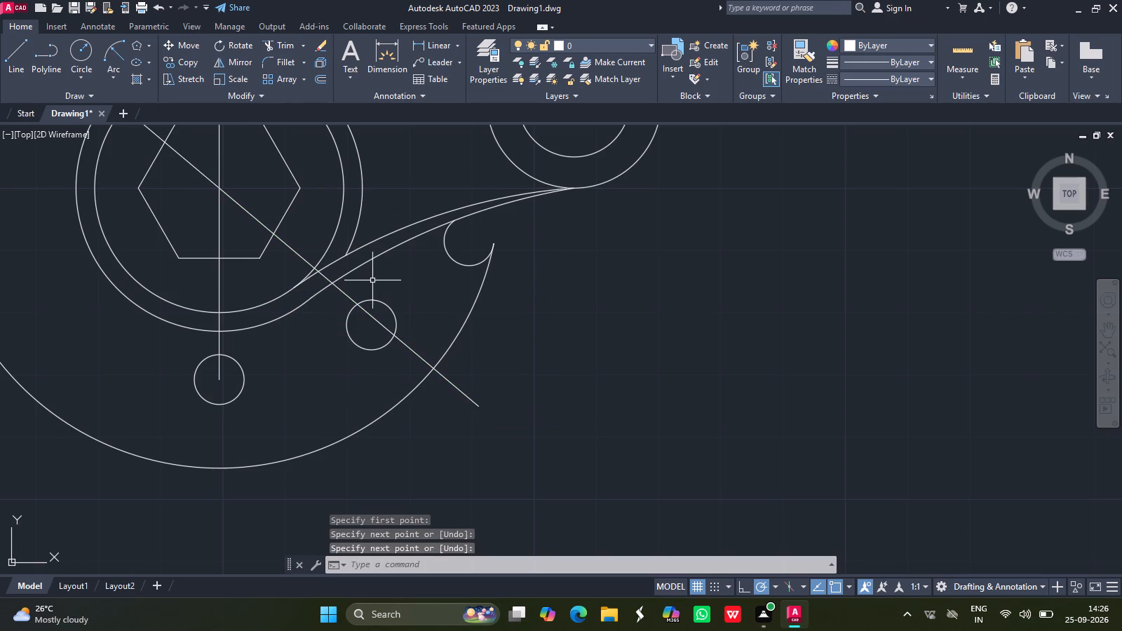
Move the right-hand slot circle by its centre about 1.08 at 50°, so that it is centred on the diagonal line.
left_click(381, 302)
type("move")
key("Return")
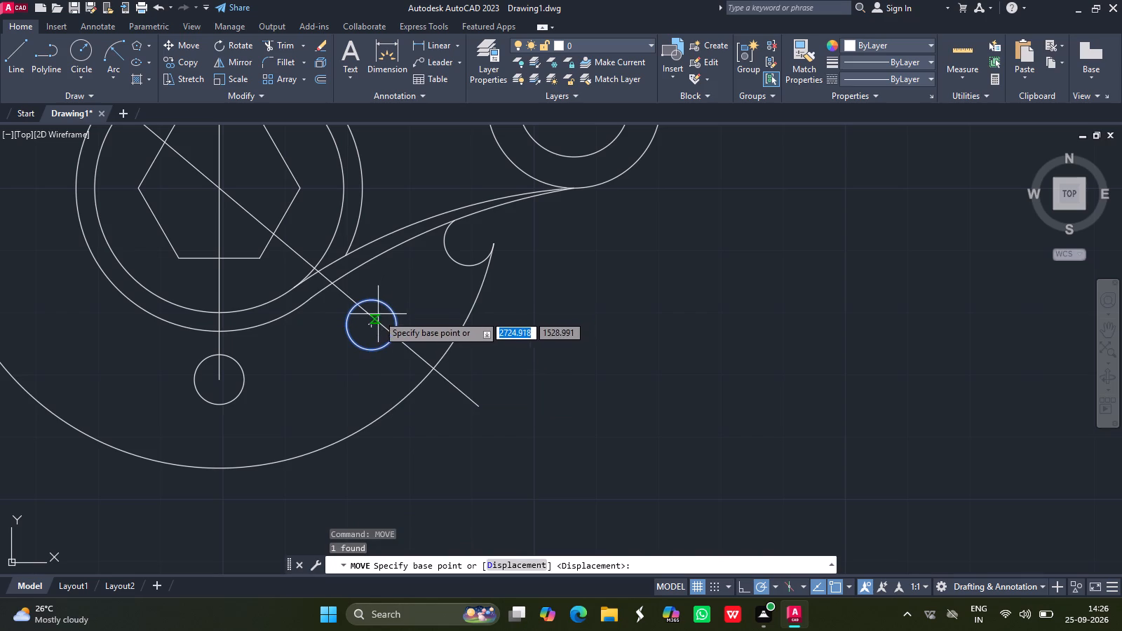
left_click(372, 324)
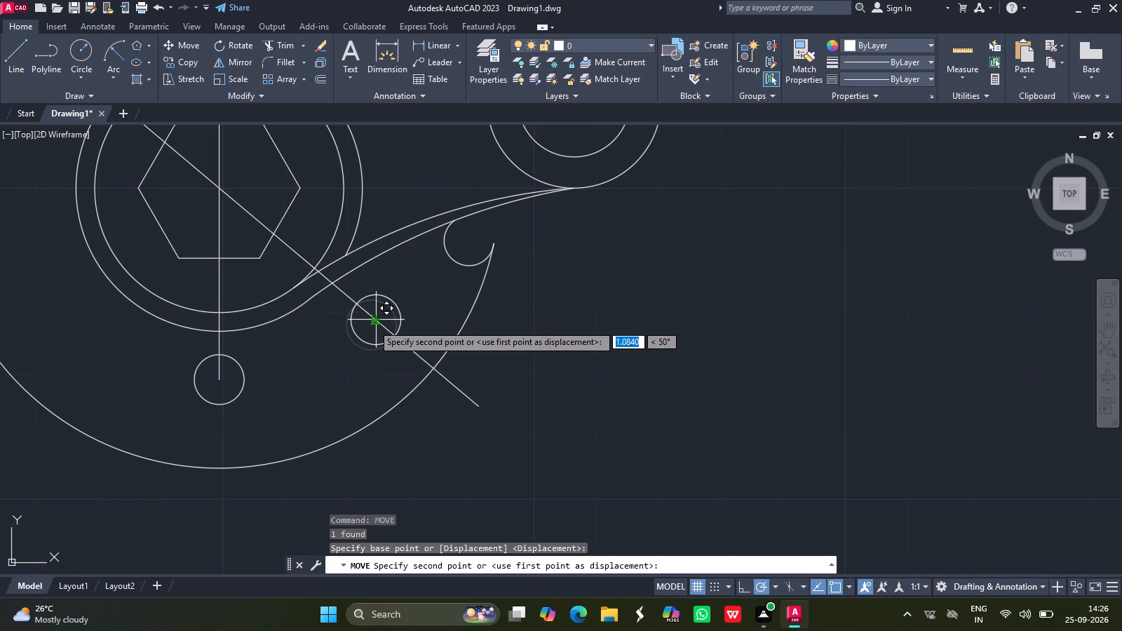
left_click(372, 324)
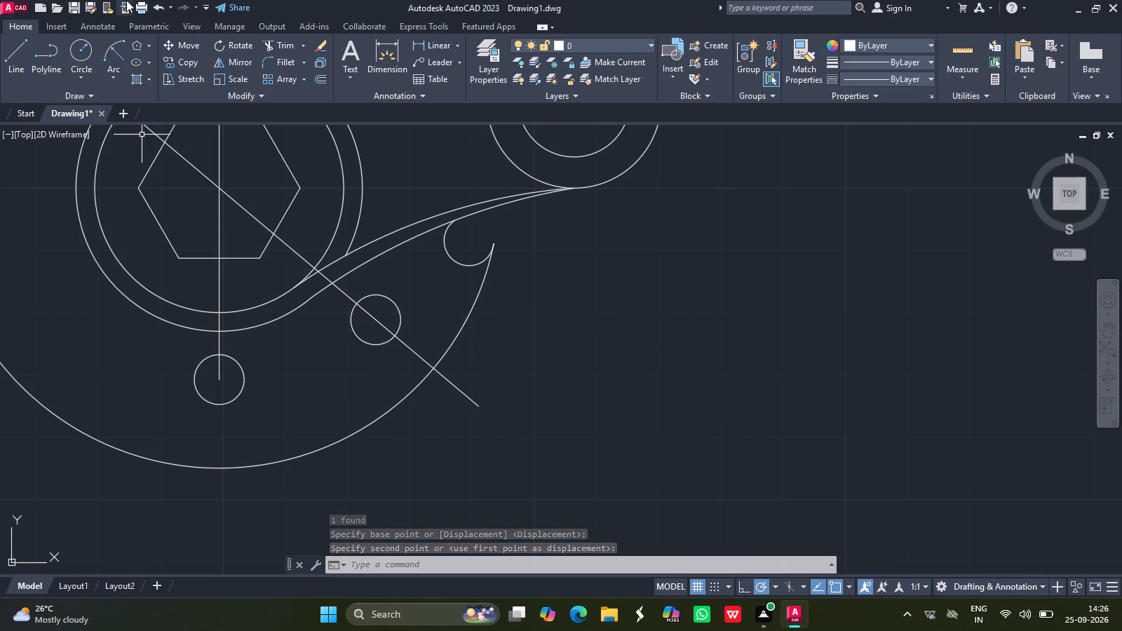
Trim the lower-right diagonal line back to the slot circle, removing its portions inside and outside the large outer arc.
left_click(281, 42)
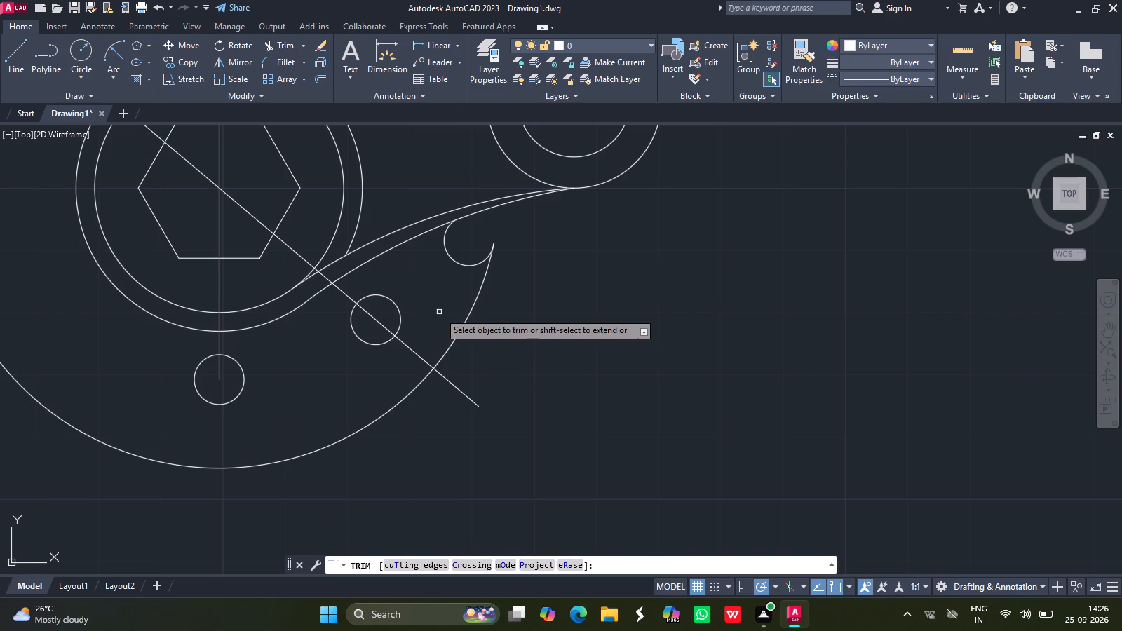
left_click(413, 353)
left_click(459, 390)
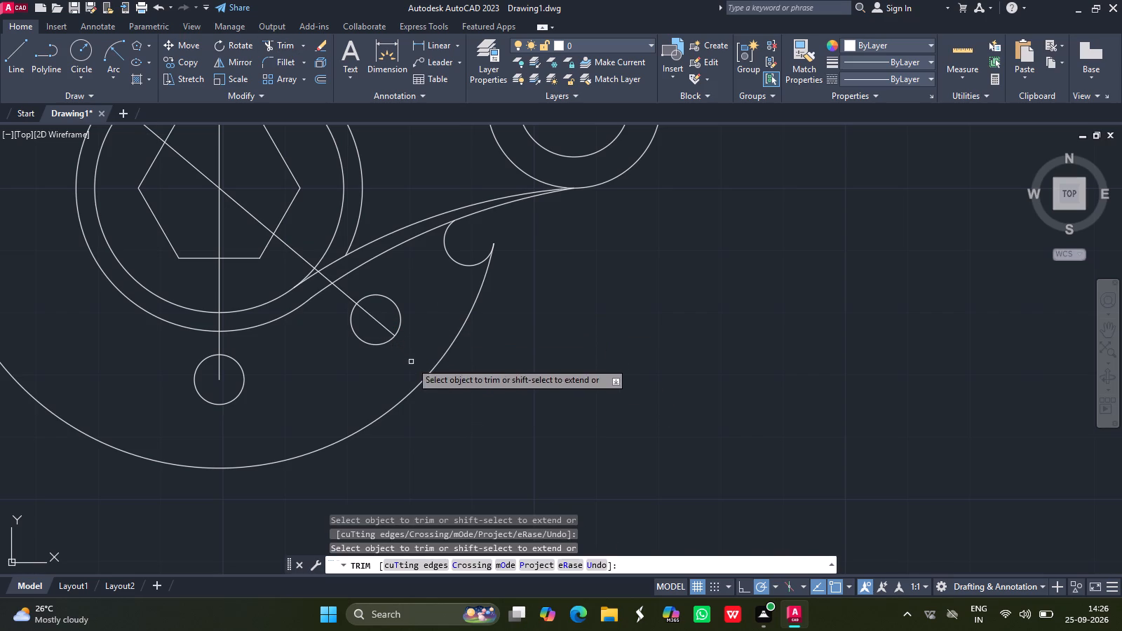
key("Return")
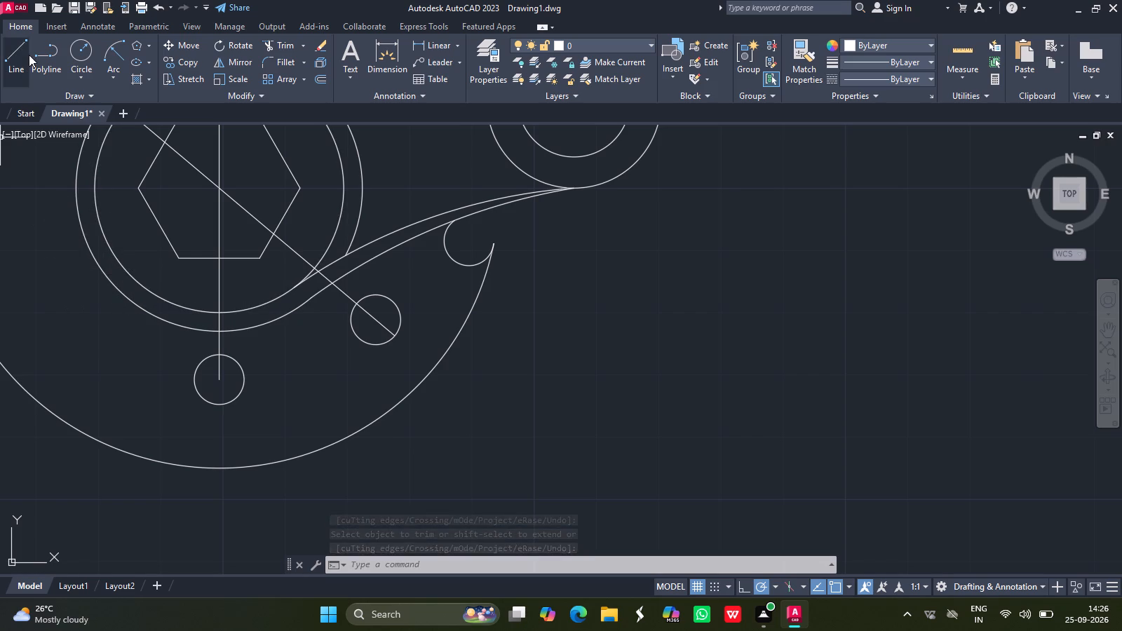
Draw the slot's outer edge as a radius 45 start-end-radius arc from the lower circle's bottom quadrant to the right-hand circle's lower edge.
left_click(116, 56)
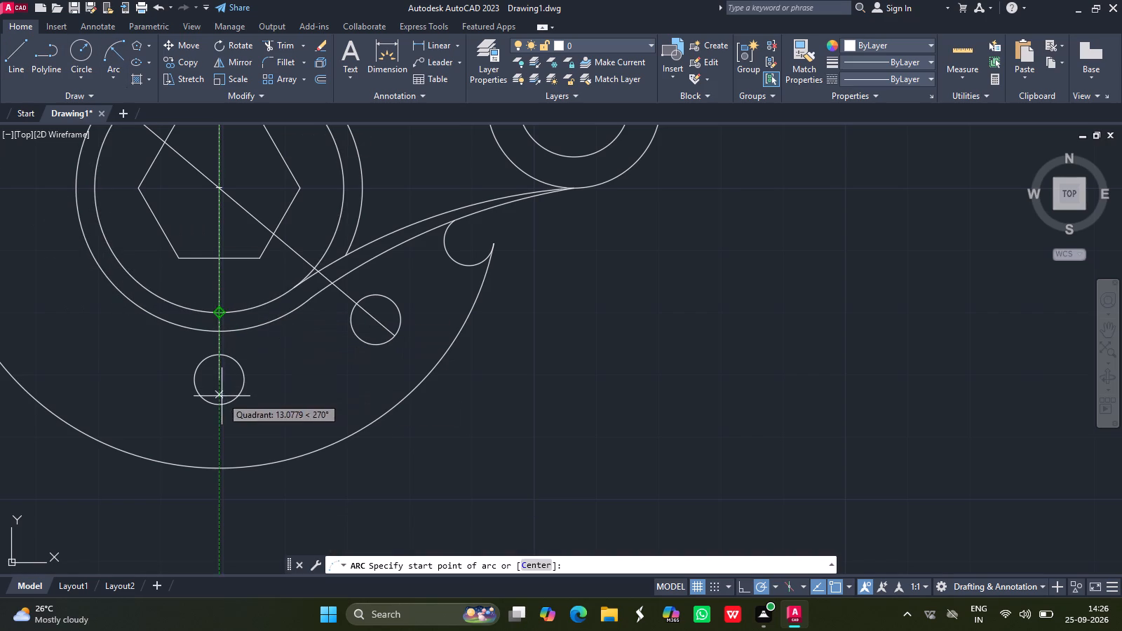
left_click(220, 408)
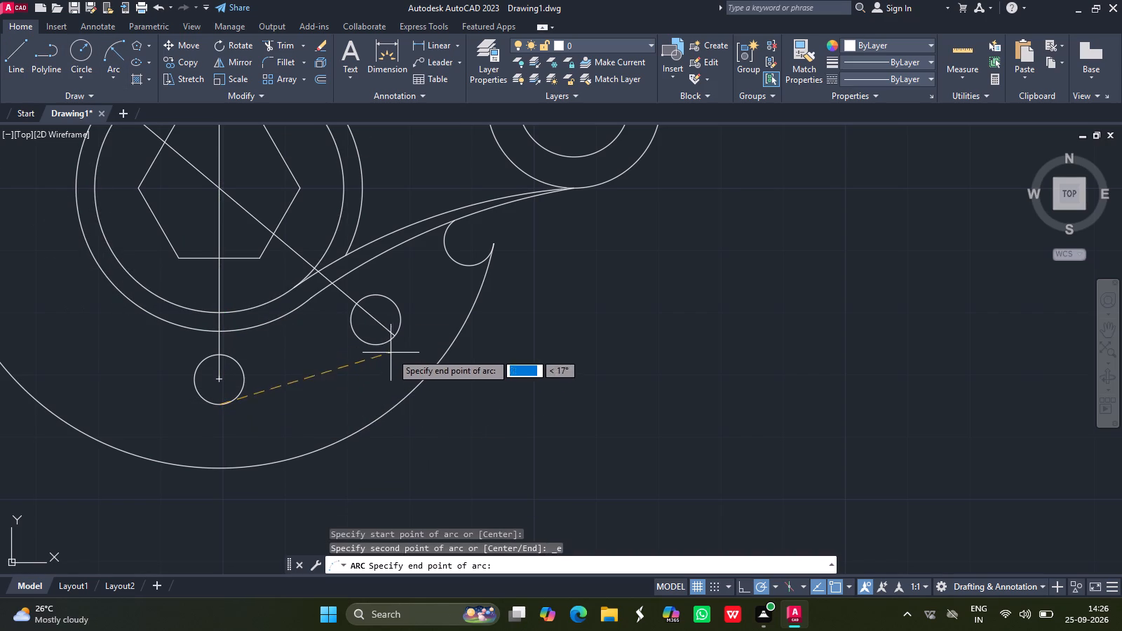
left_click_drag(387, 344, 274, 290)
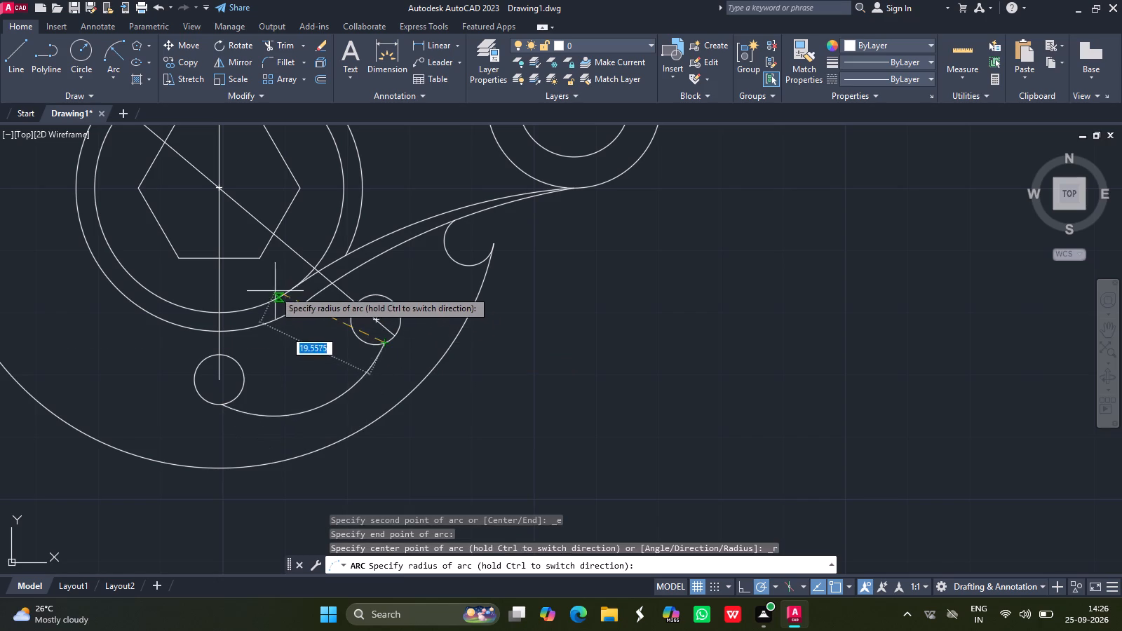
left_click_drag(274, 290, 269, 285)
type("45")
key("Return")
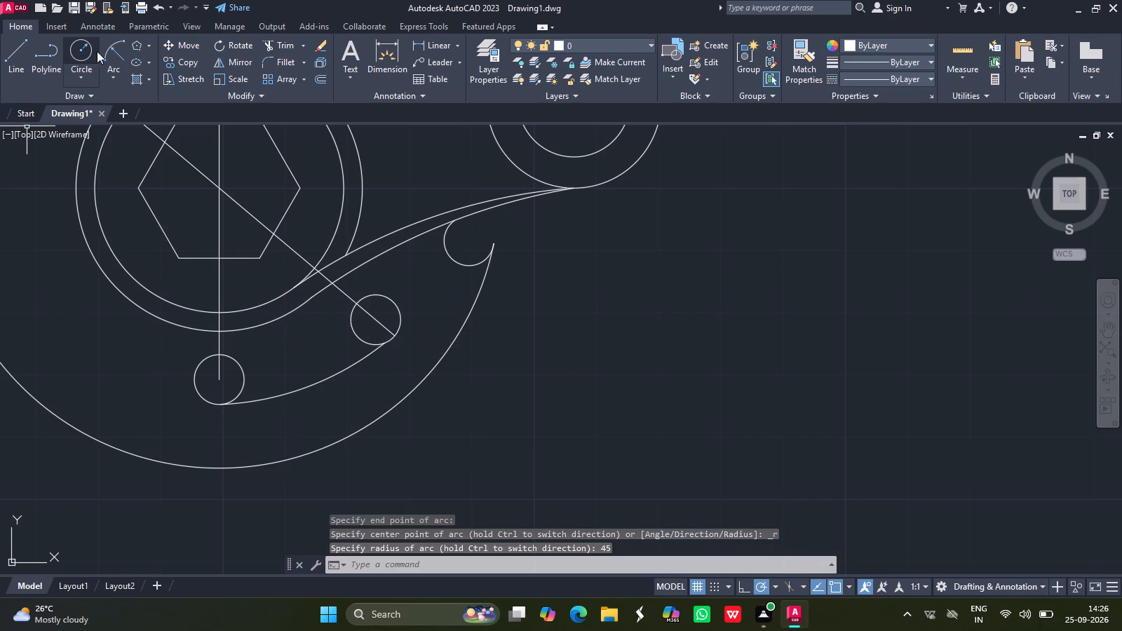
Draw the slot's inner edge as a start-end-radius arc from the lower circle's top quadrant to the right-hand circle's upper edge.
left_click(114, 53)
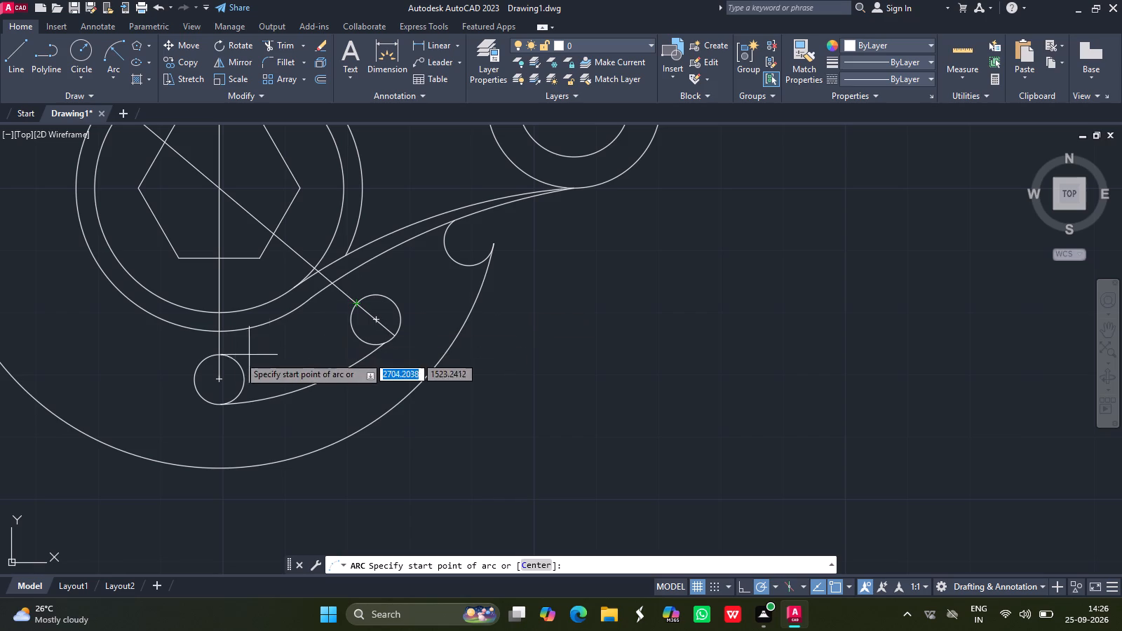
left_click(221, 354)
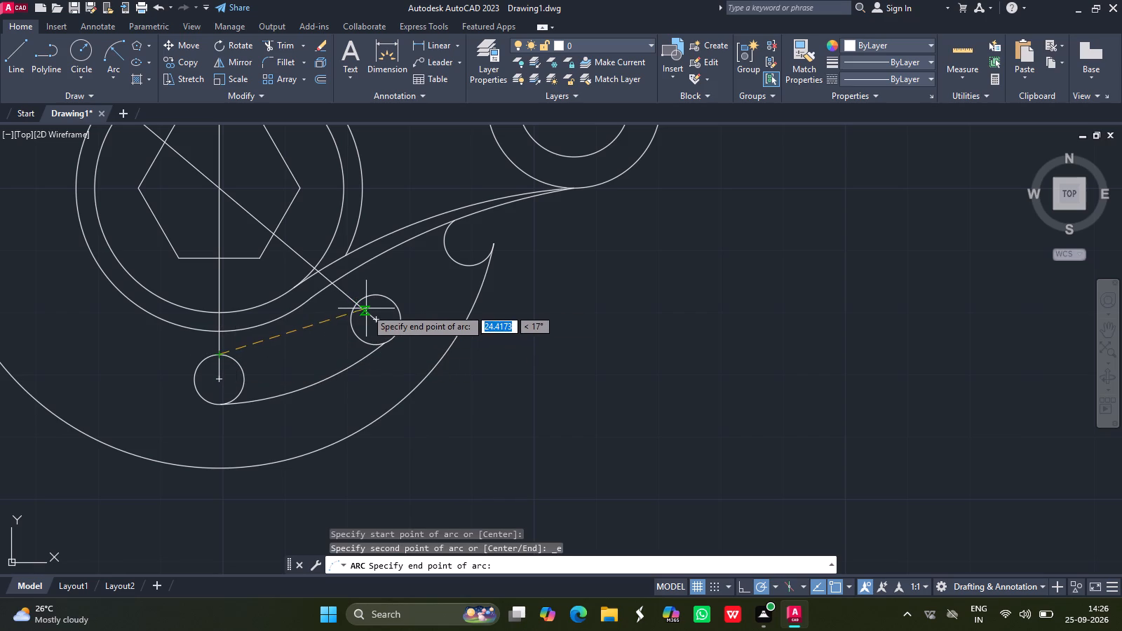
left_click_drag(362, 298, 271, 269)
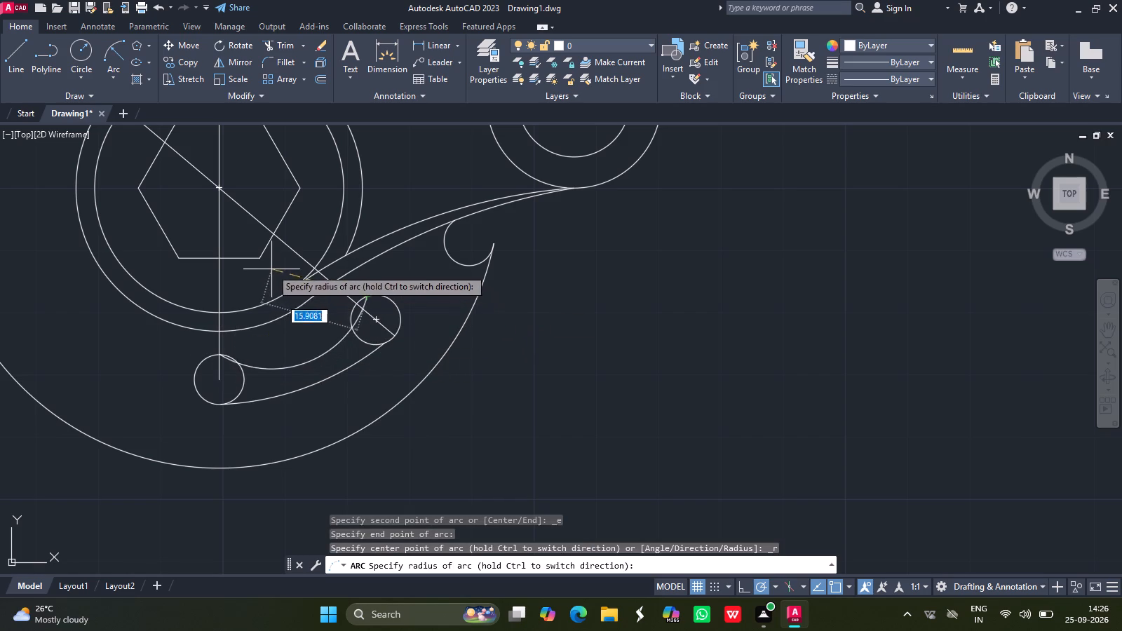
left_click_drag(271, 269, 282, 186)
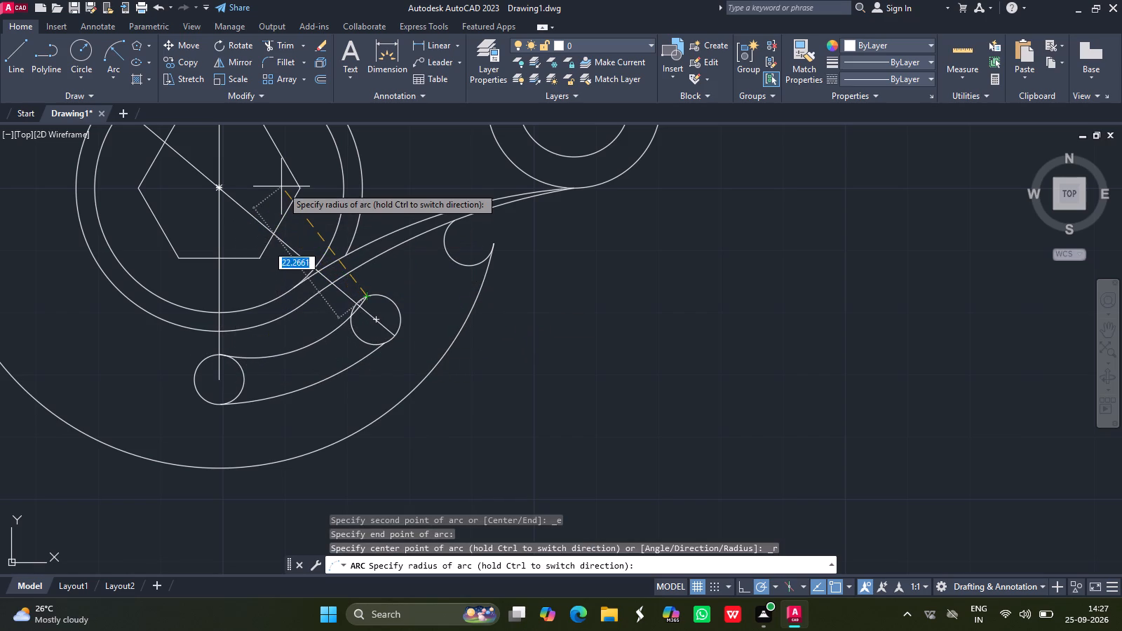
left_click_drag(282, 186, 282, 185)
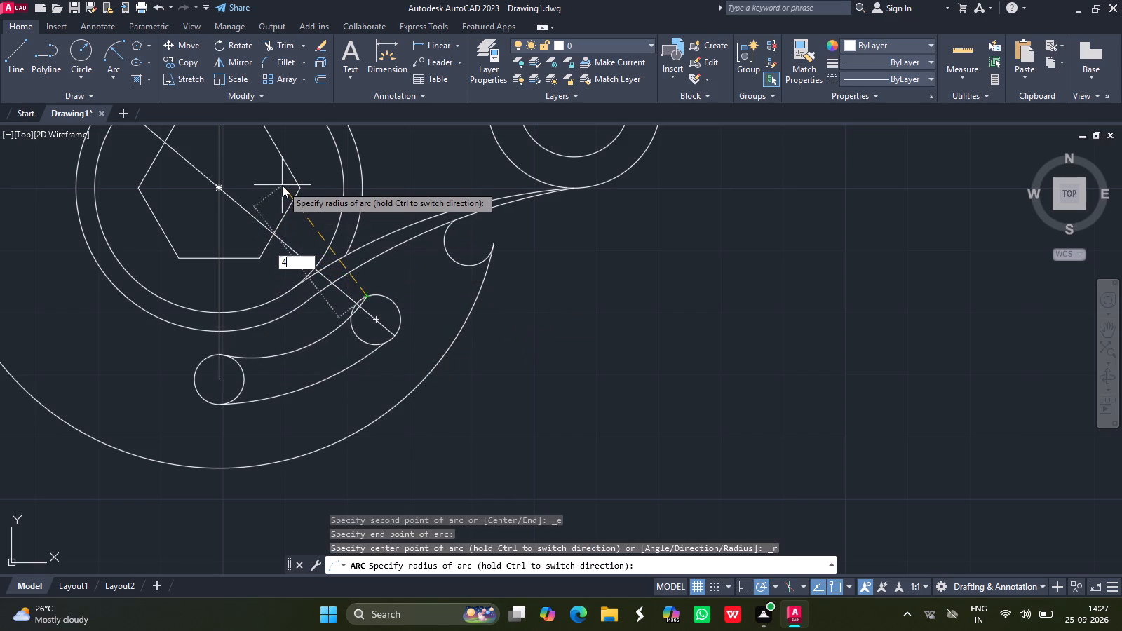
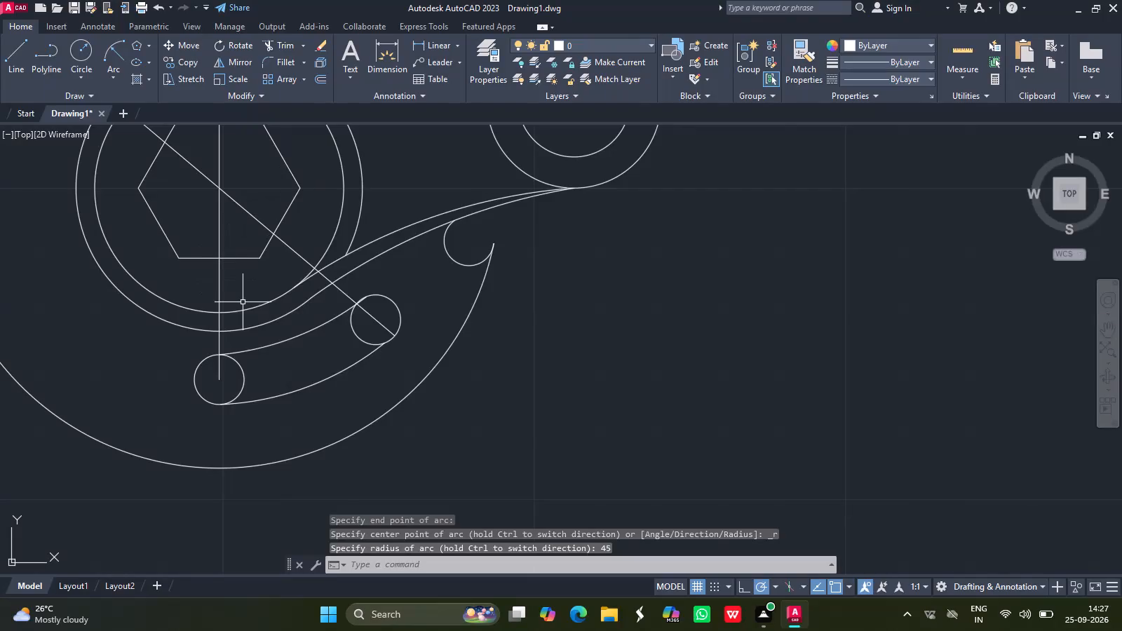
Trim the inner halves of both slot end circles so the curved slot below the hexagon becomes one outline.
left_click(274, 37)
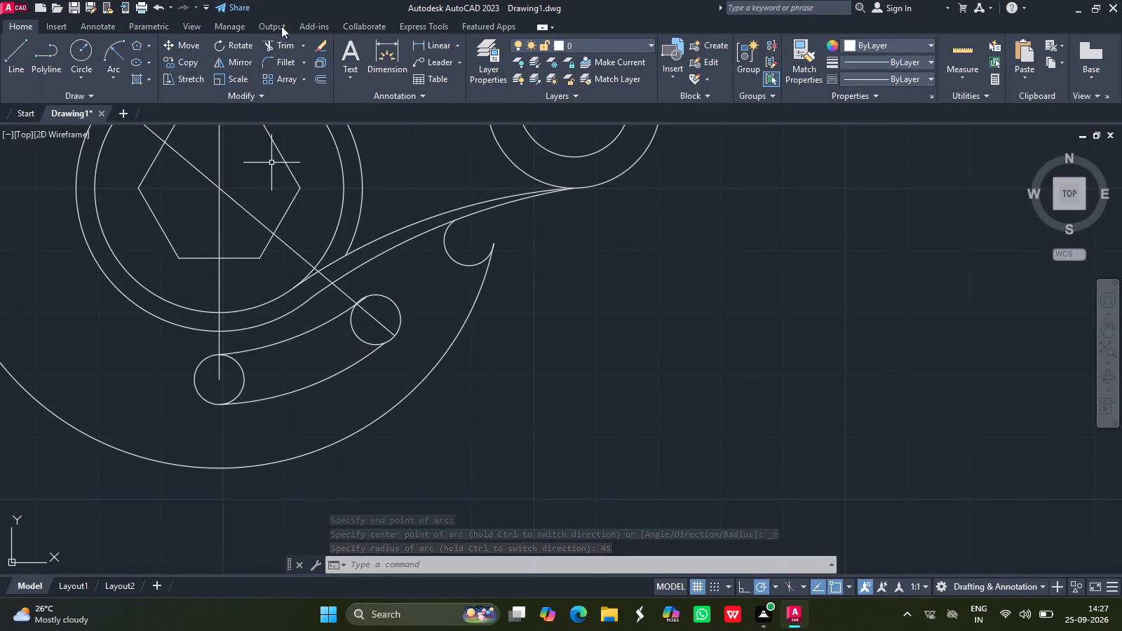
left_click(283, 50)
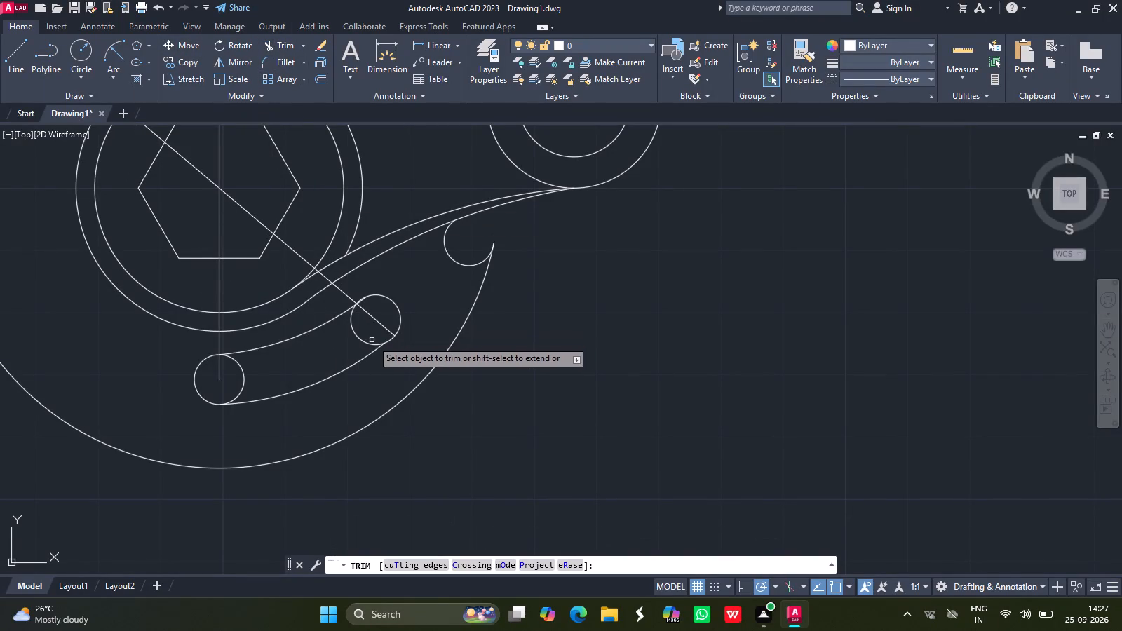
left_click_drag(370, 343, 280, 358)
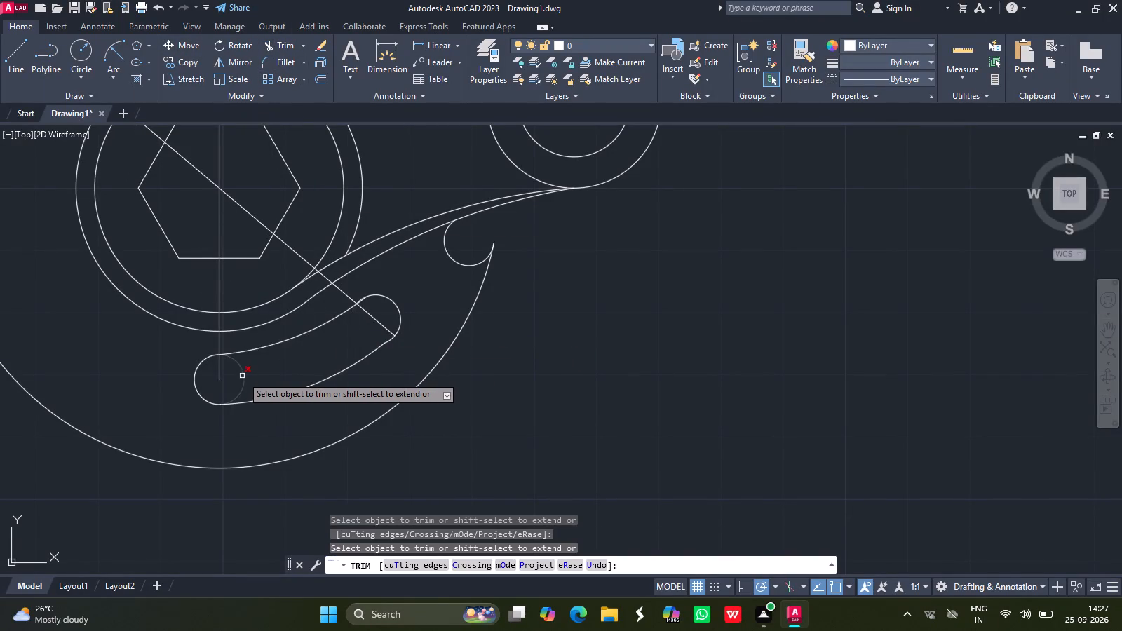
left_click(242, 376)
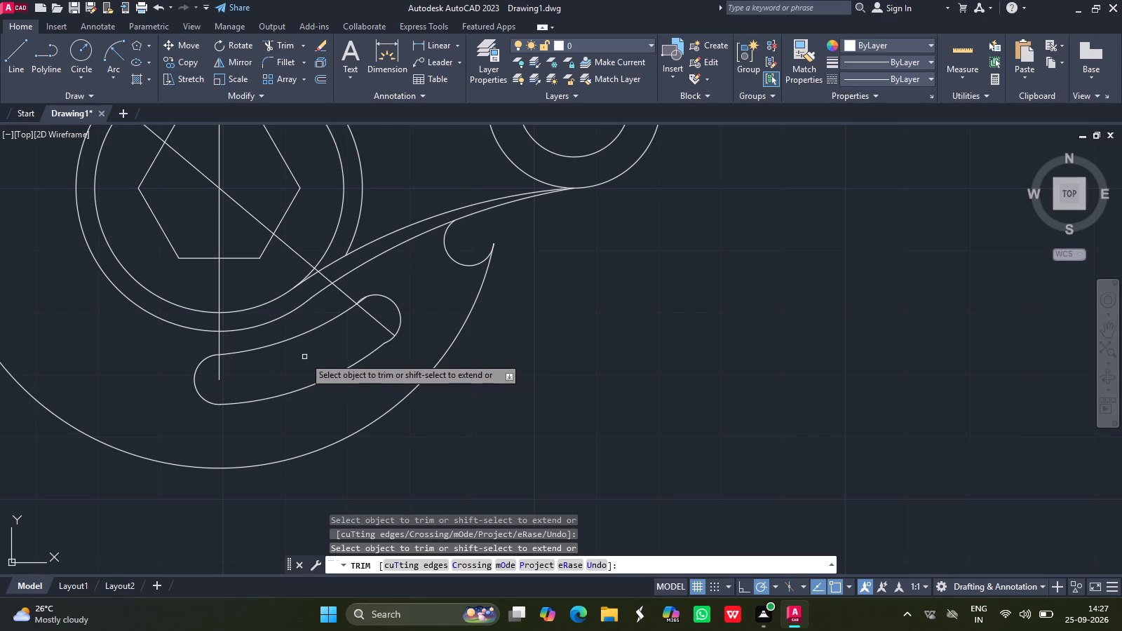
Draw a radius 4 circle in the open area between the upper-left ring and the circles around the hexagon.
scroll(304, 357, "down", 1, "ctrl")
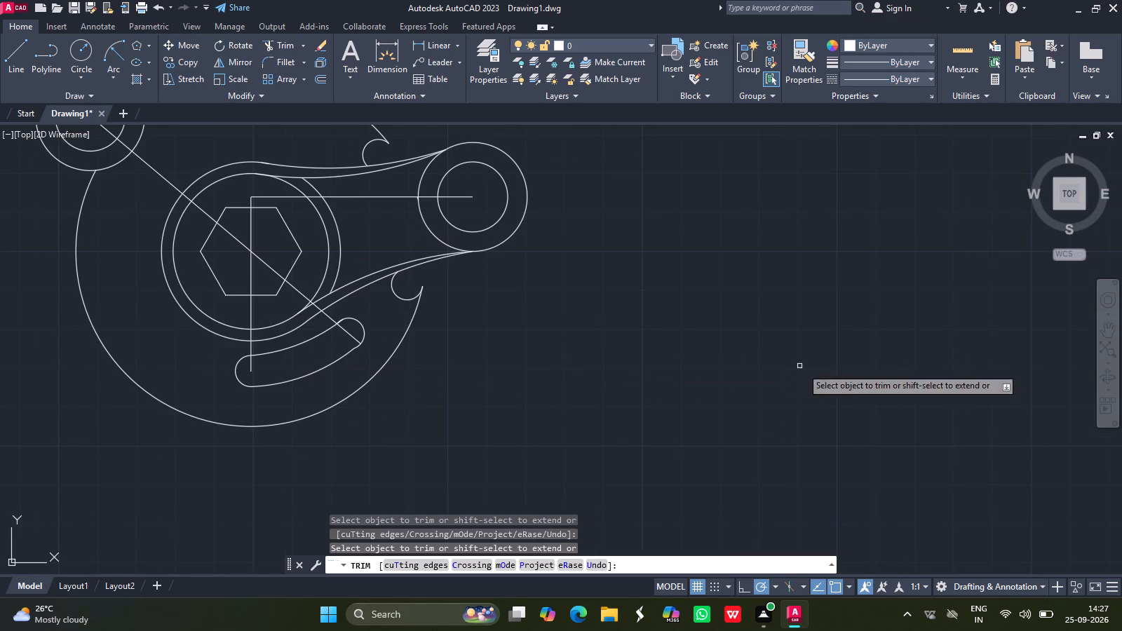
left_click(1111, 335)
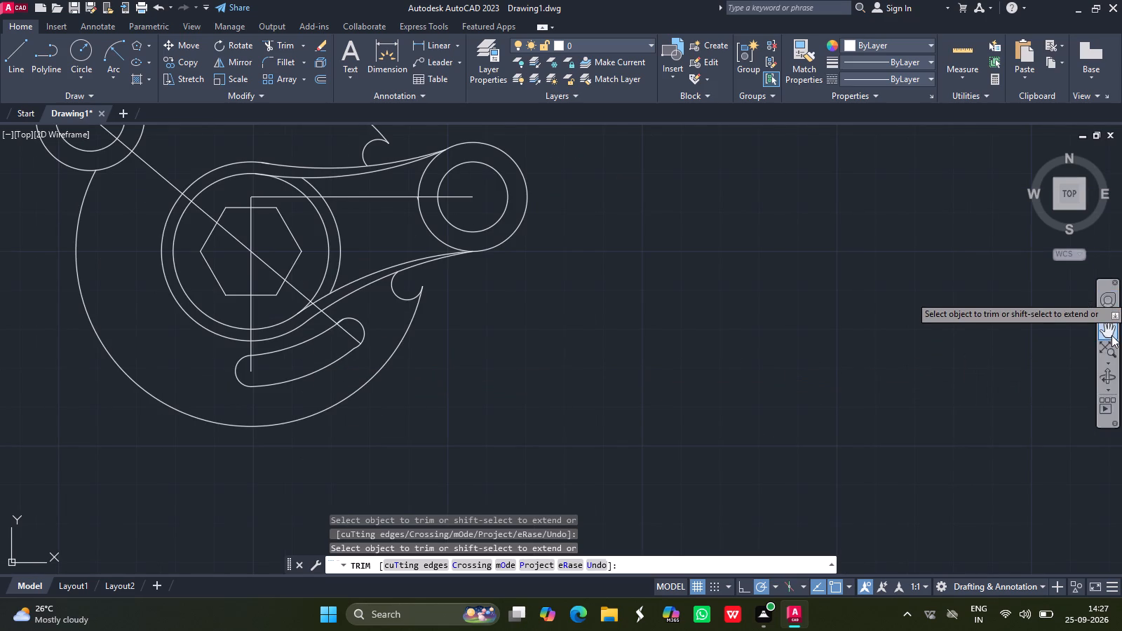
left_click_drag(246, 230, 269, 233)
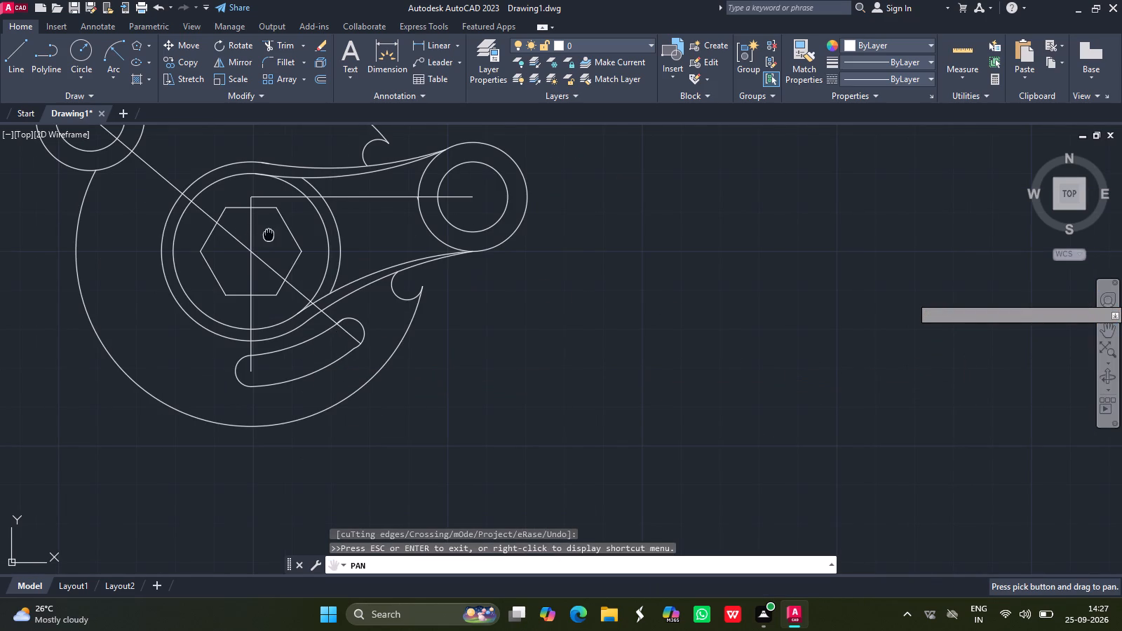
left_click_drag(269, 233, 281, 285)
scroll(281, 285, "down", 1, "ctrl")
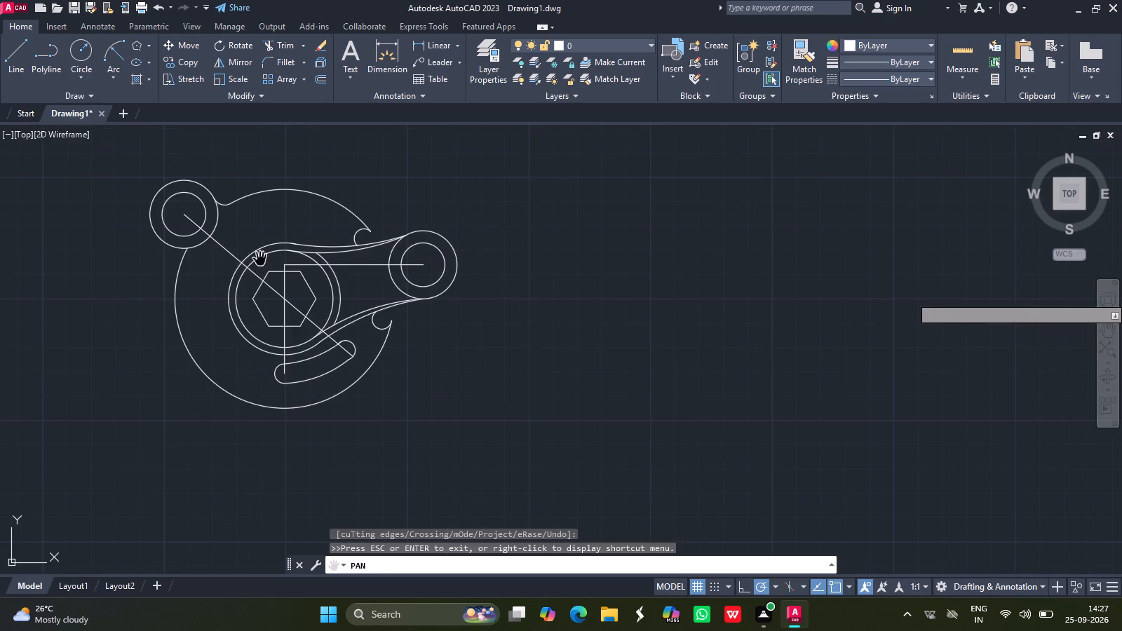
left_click_drag(260, 259, 313, 318)
scroll(313, 318, "up", 1, "ctrl")
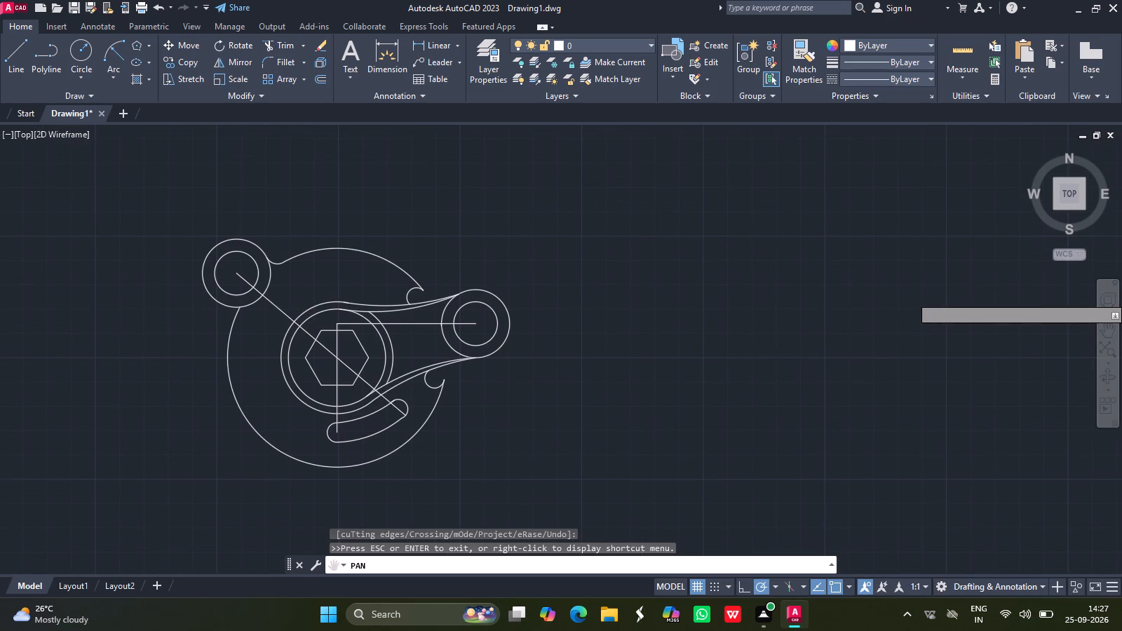
left_click_drag(274, 296, 306, 313)
scroll(306, 313, "up", 1, "ctrl")
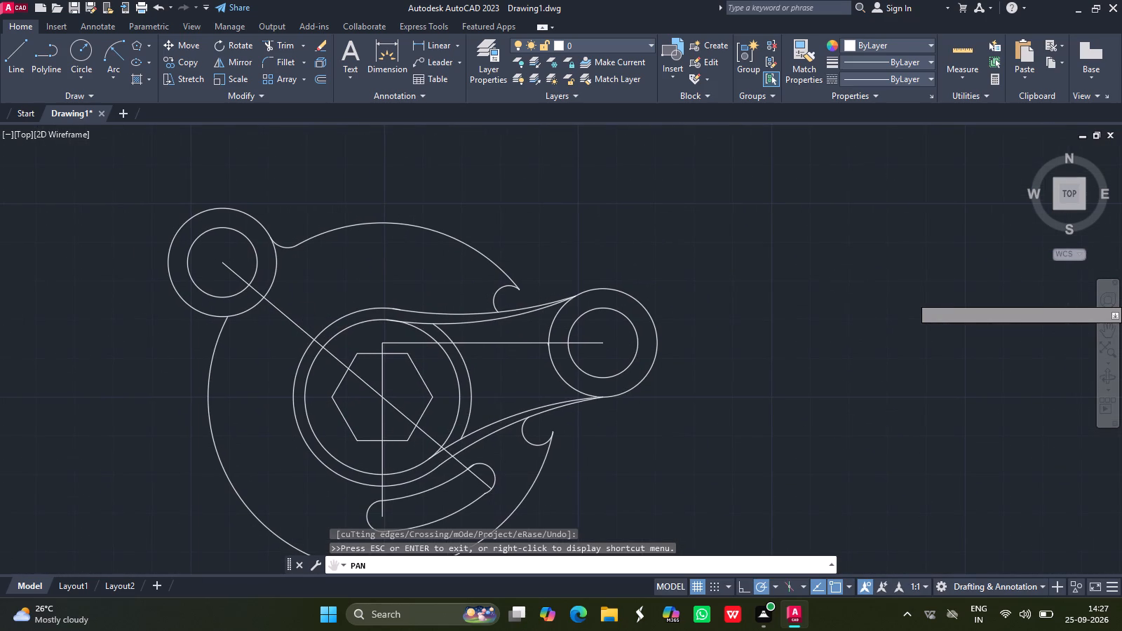
key("Escape")
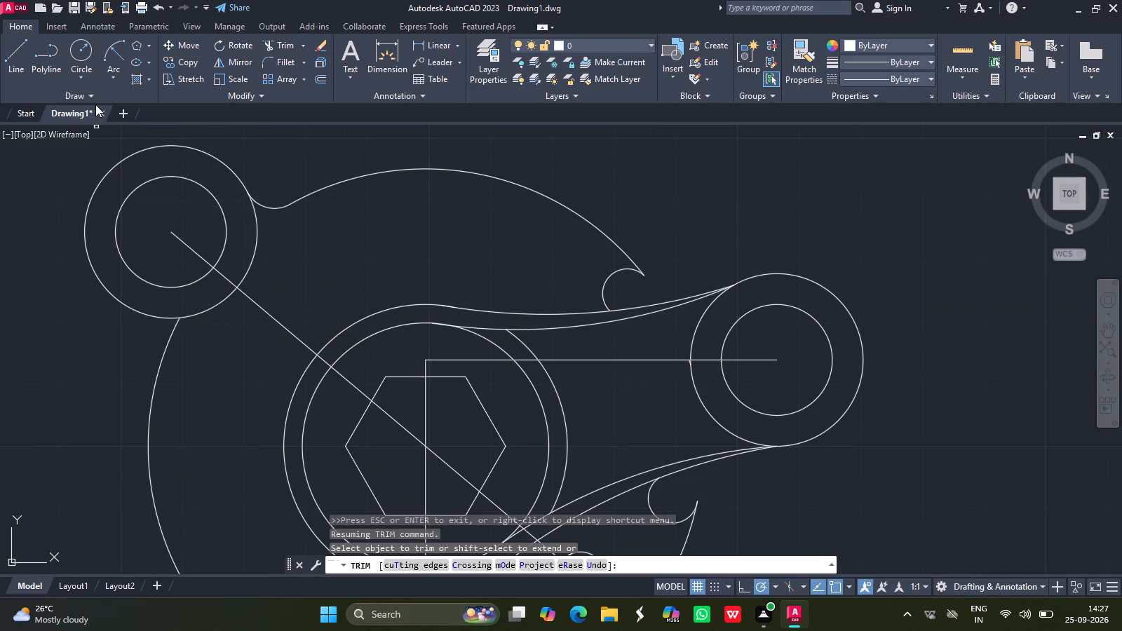
key("Escape")
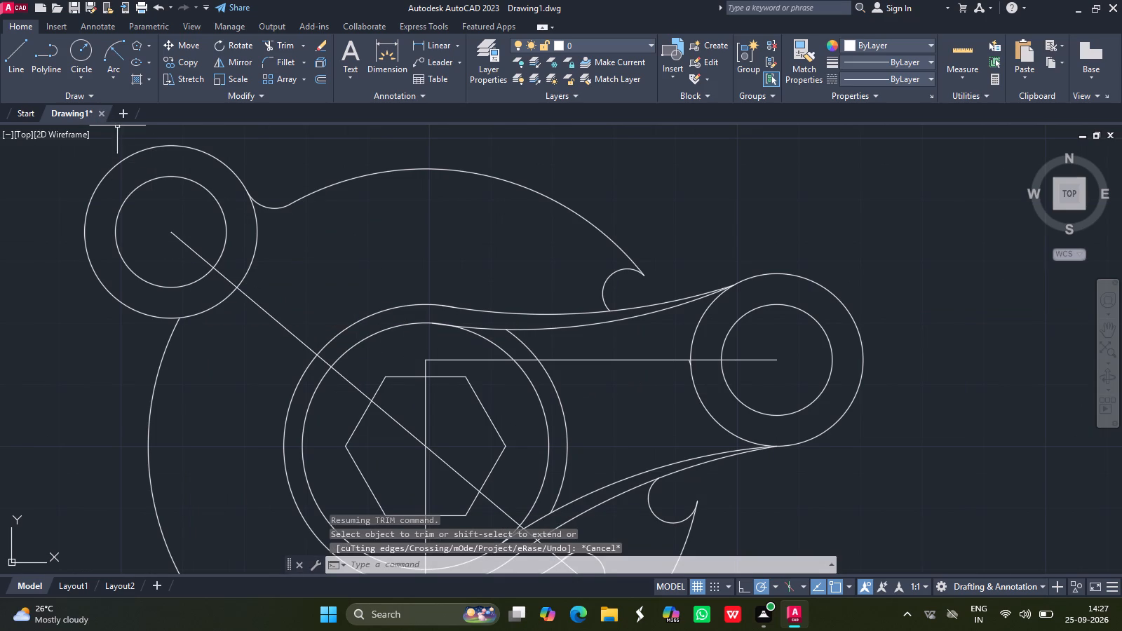
left_click(86, 46)
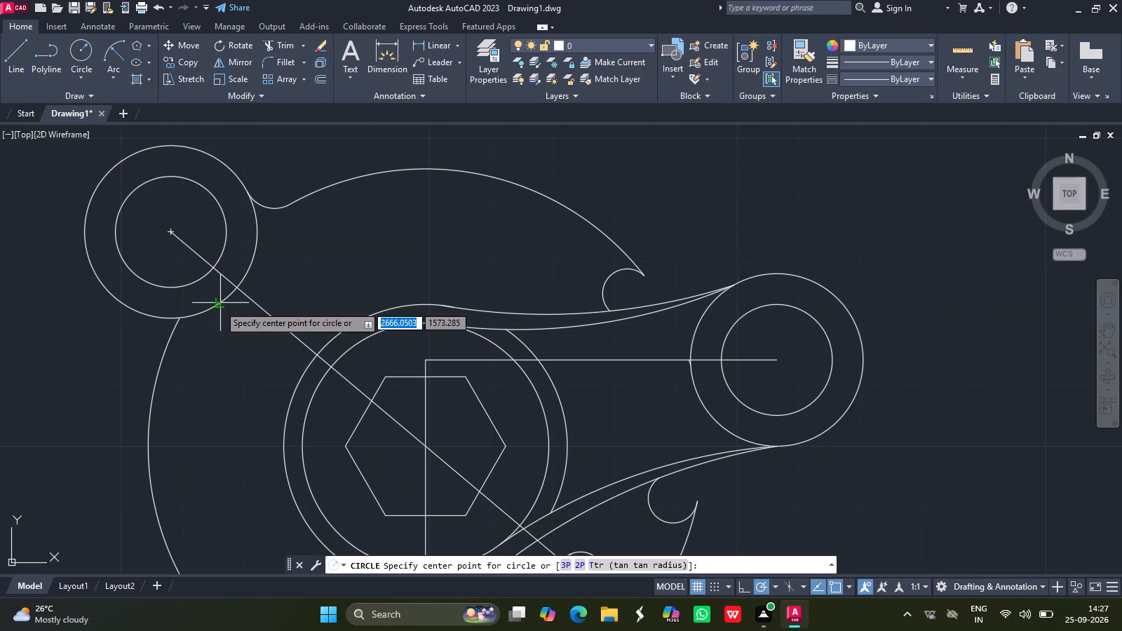
left_click_drag(335, 268, 316, 247)
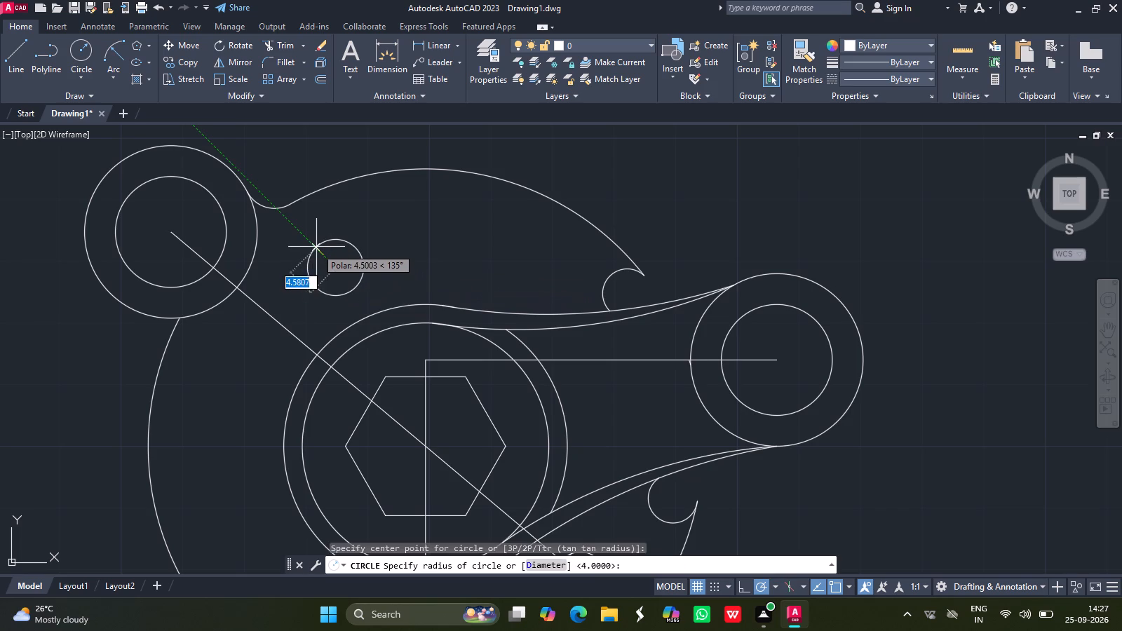
left_click_drag(316, 247, 316, 246)
key("4")
key("Return")
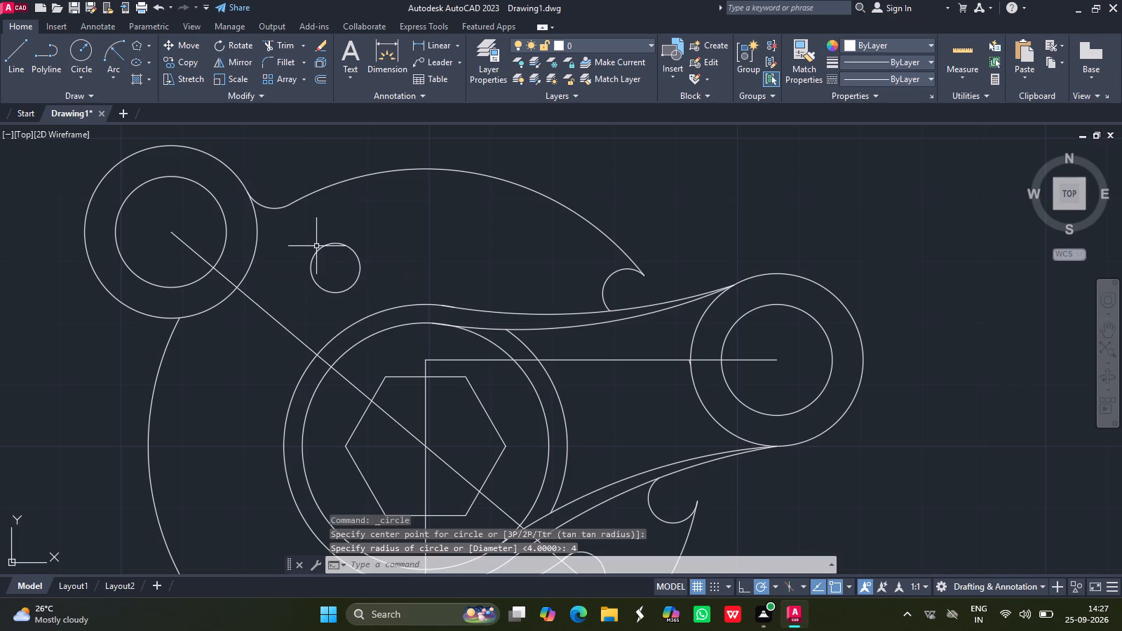
Move the new radius 4 circle by its centre down and left onto the diagonal line, just outside the upper-left ring.
left_click(323, 246)
type("move")
key("Return")
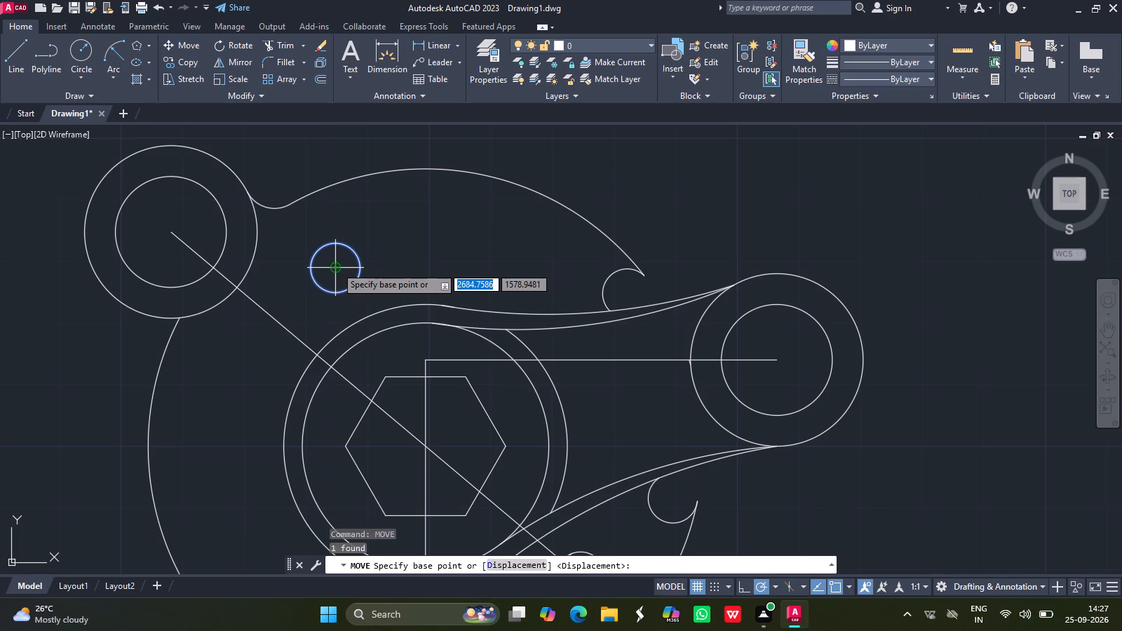
left_click_drag(336, 266, 290, 290)
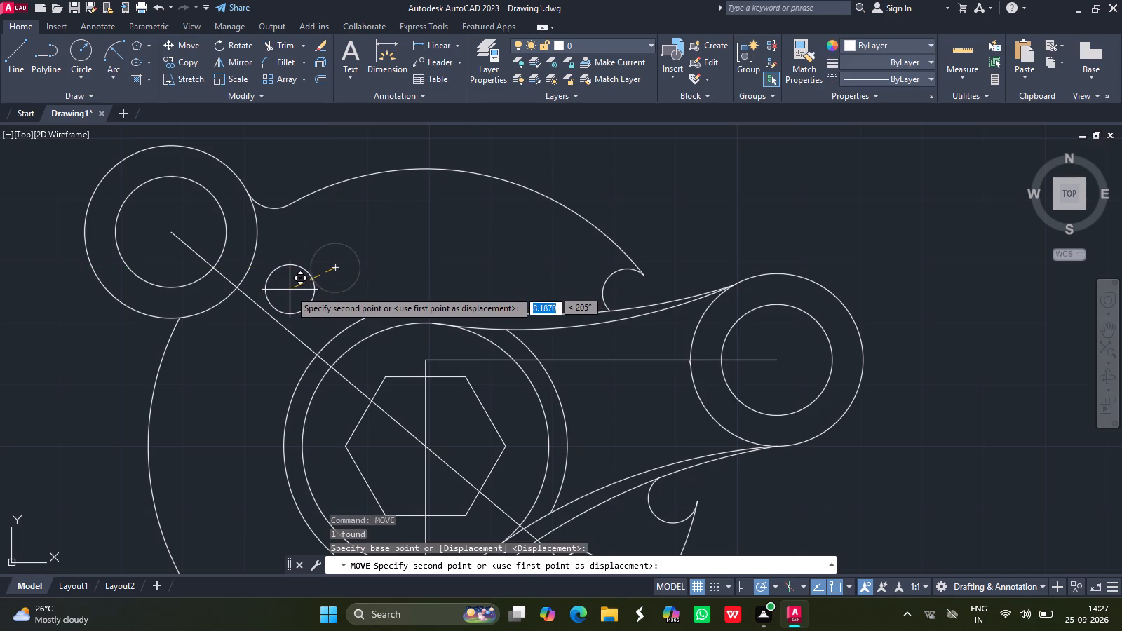
left_click_drag(290, 290, 273, 296)
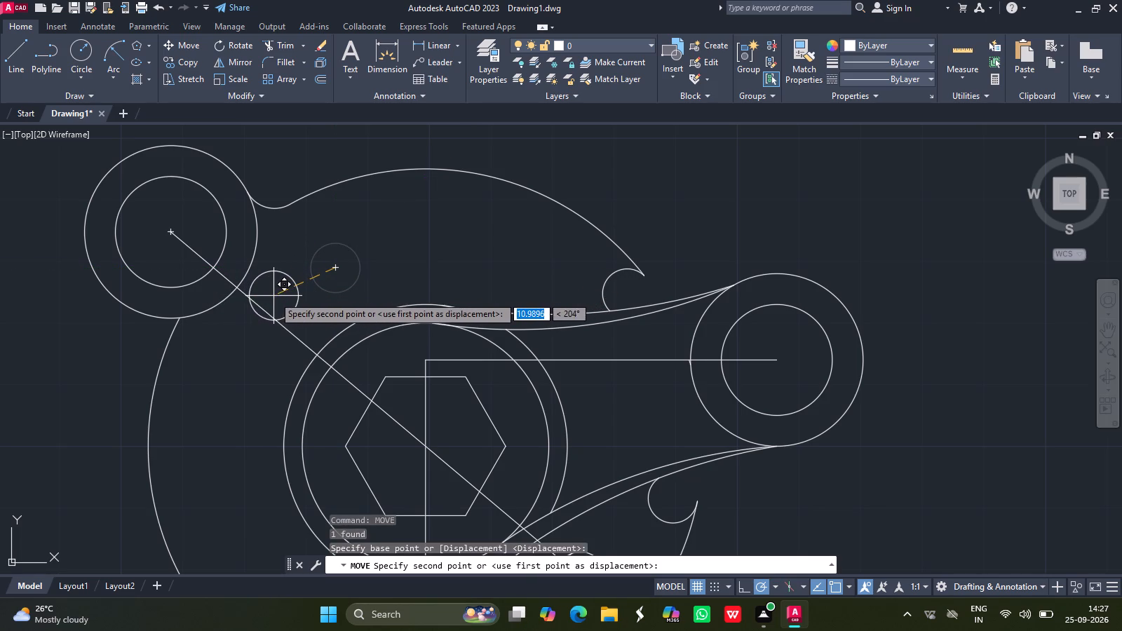
left_click_drag(273, 296, 277, 294)
left_click(277, 294)
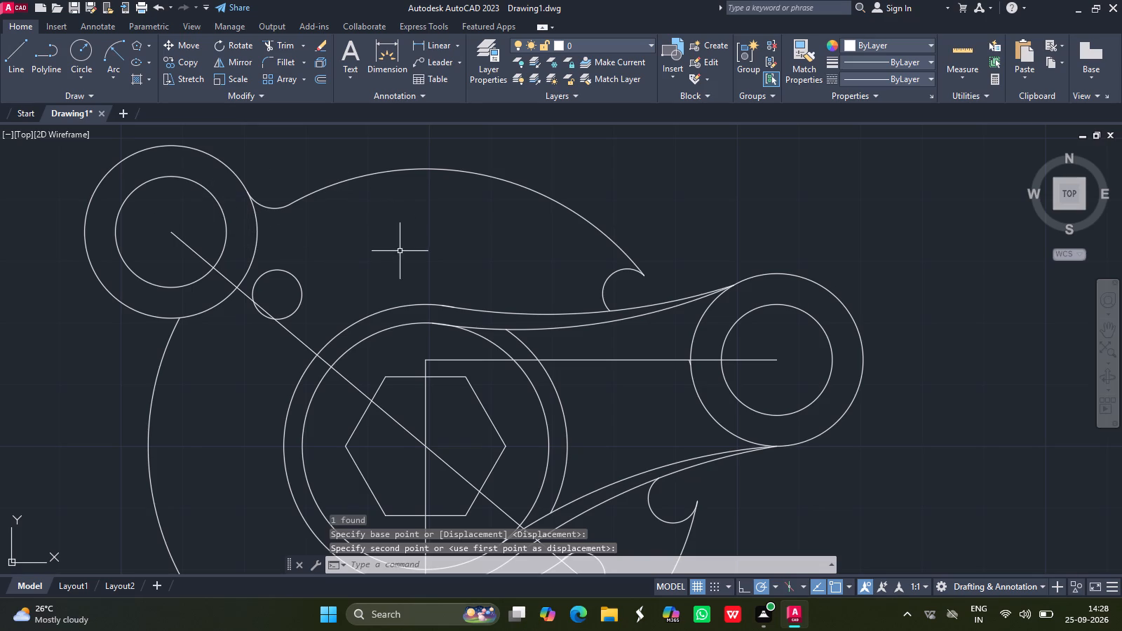
Draw a vertical line about 27.1 long upward from the midpoint of the hexagon's top edge.
left_click(27, 43)
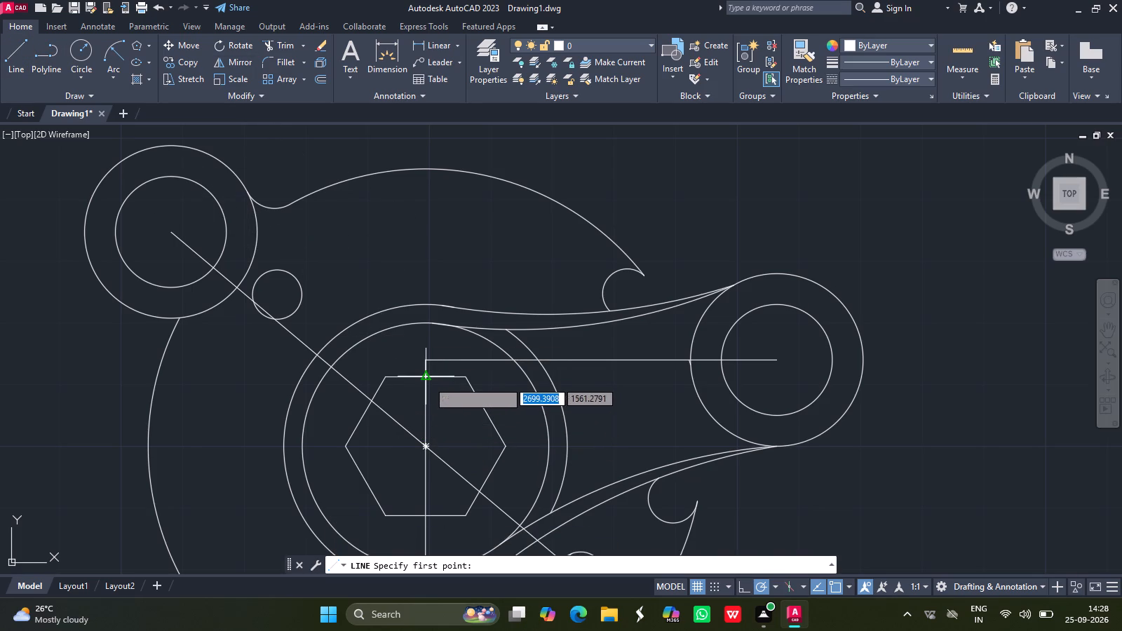
left_click_drag(430, 379, 424, 210)
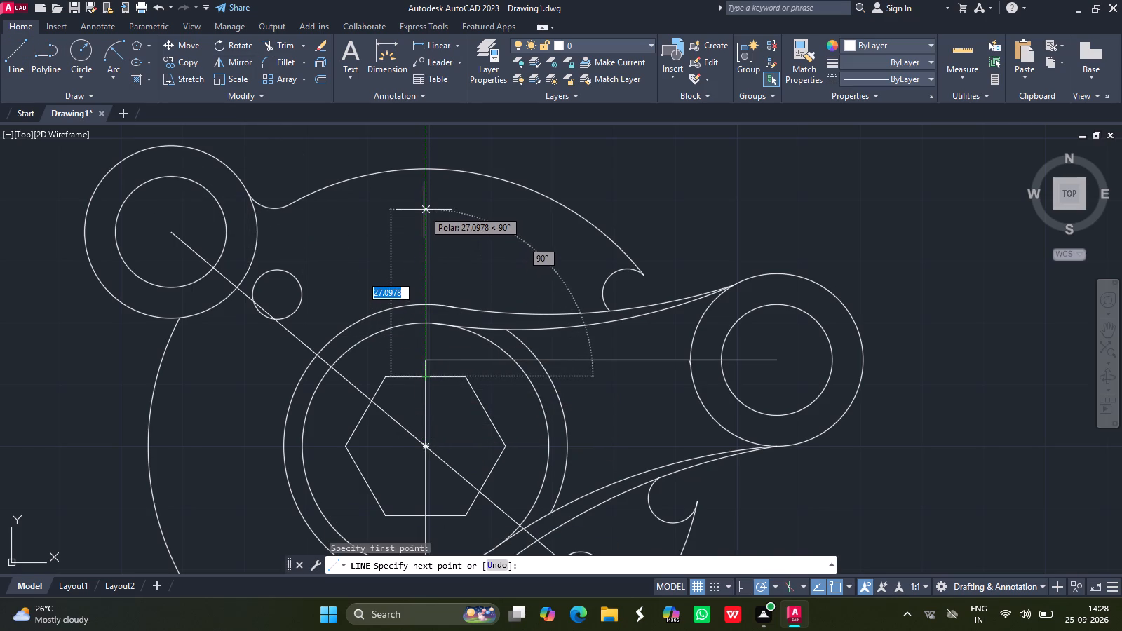
left_click(424, 210)
key("Return")
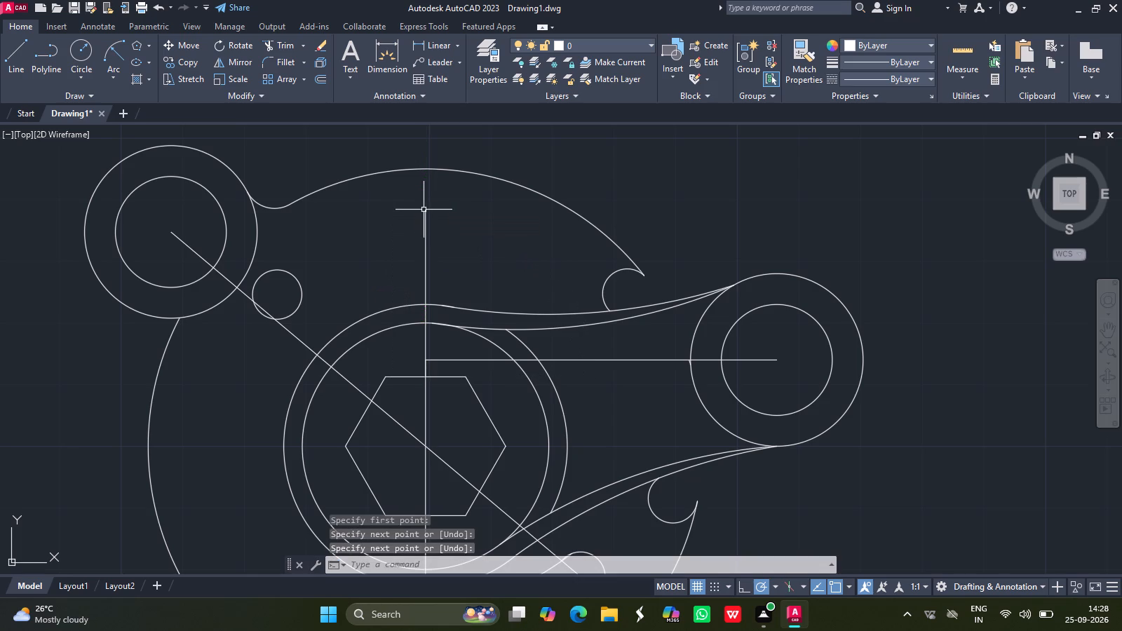
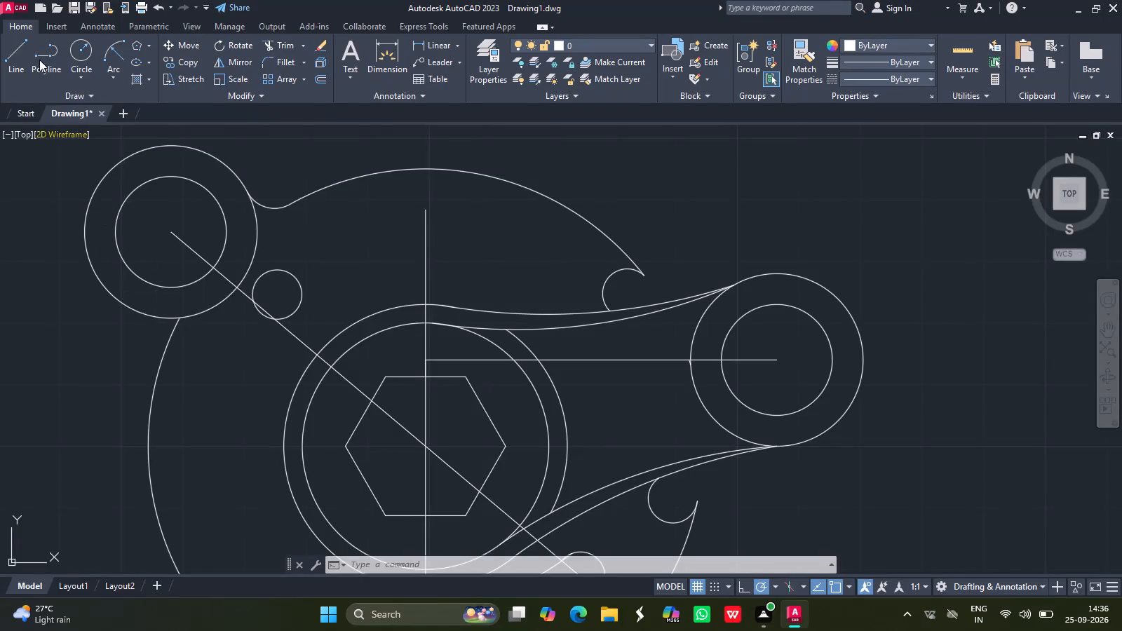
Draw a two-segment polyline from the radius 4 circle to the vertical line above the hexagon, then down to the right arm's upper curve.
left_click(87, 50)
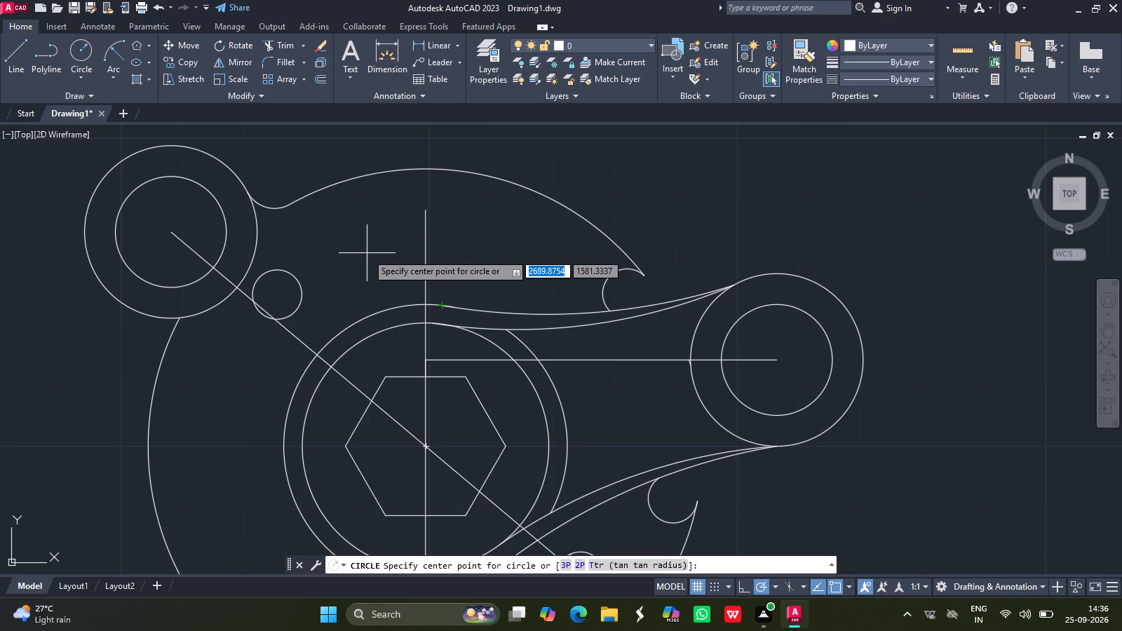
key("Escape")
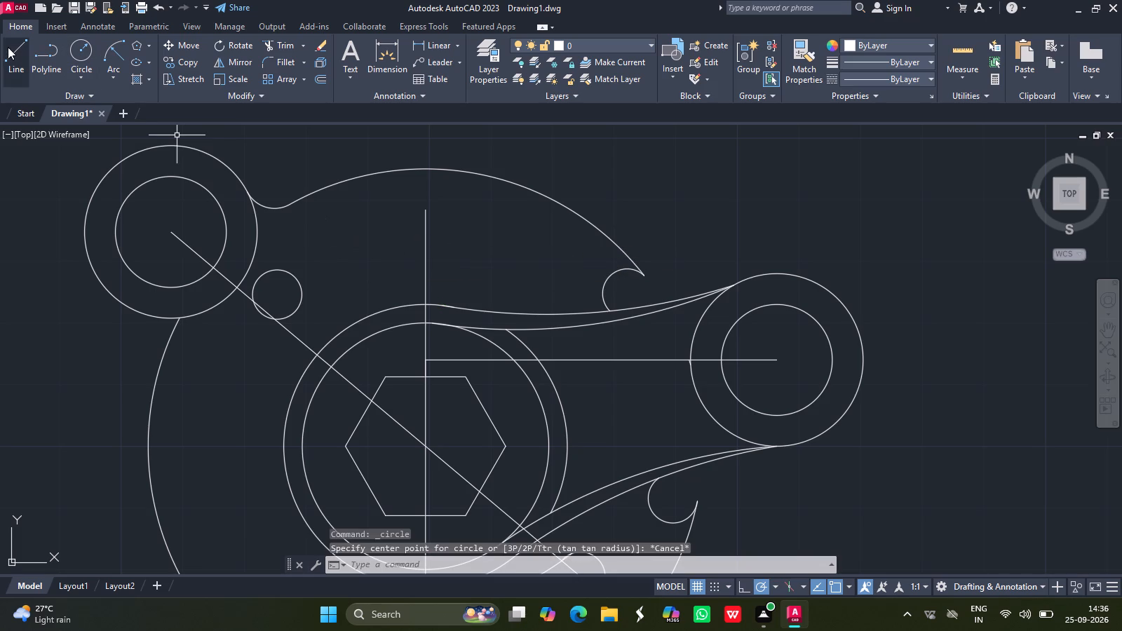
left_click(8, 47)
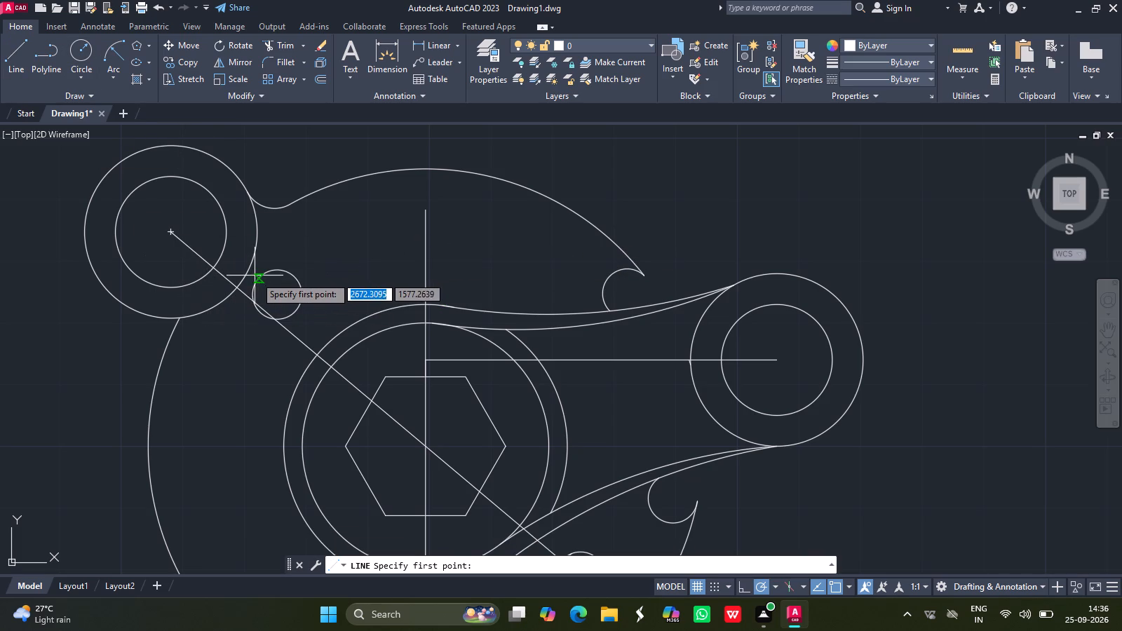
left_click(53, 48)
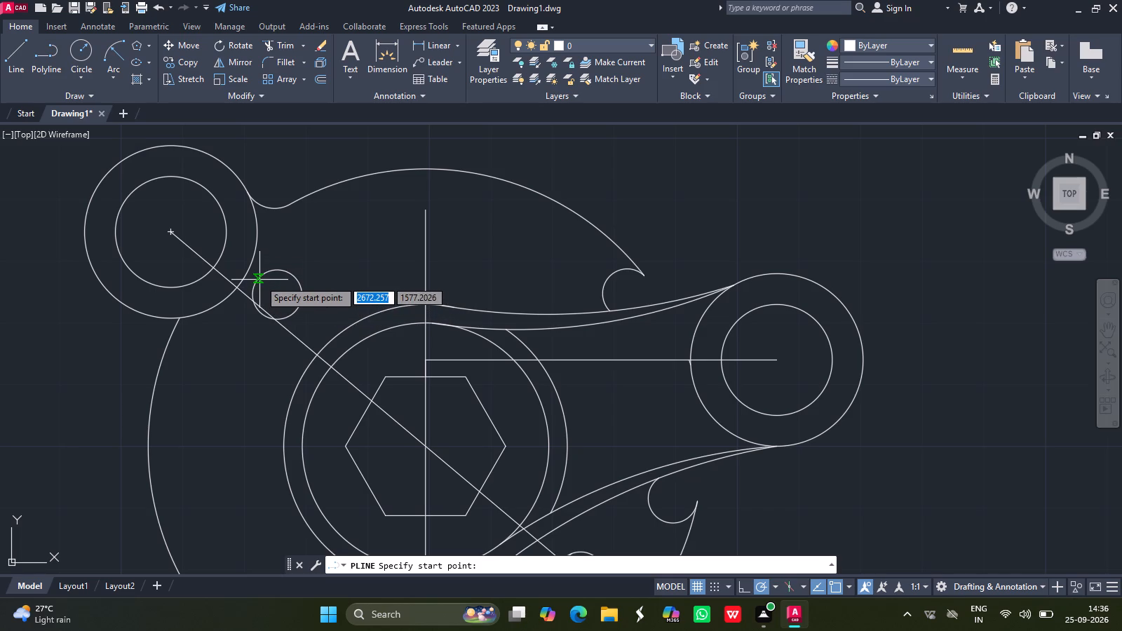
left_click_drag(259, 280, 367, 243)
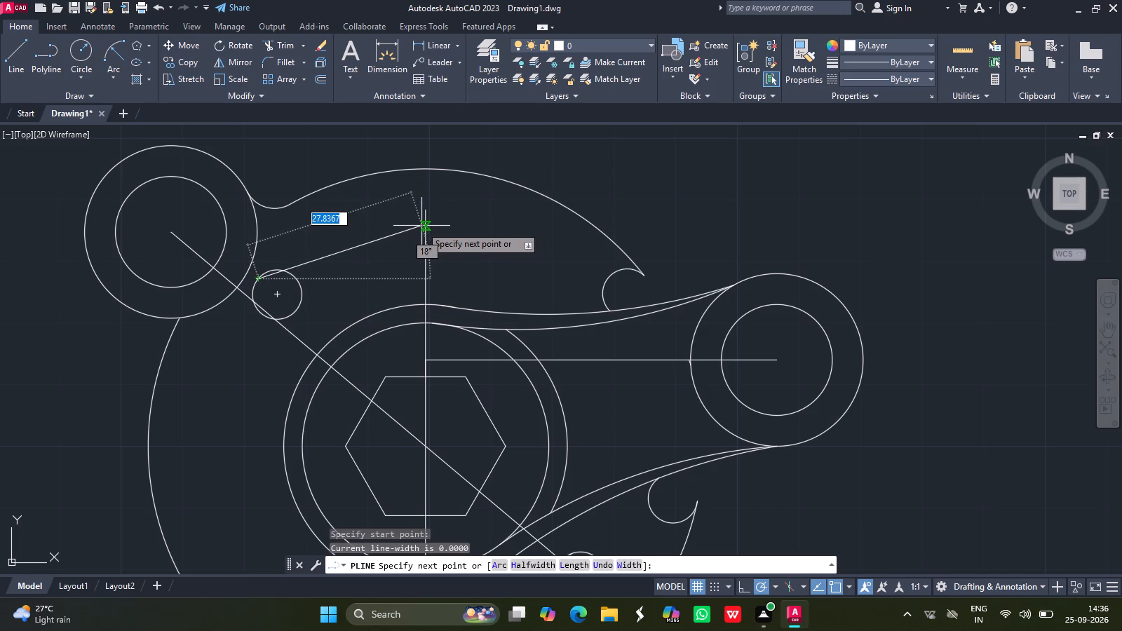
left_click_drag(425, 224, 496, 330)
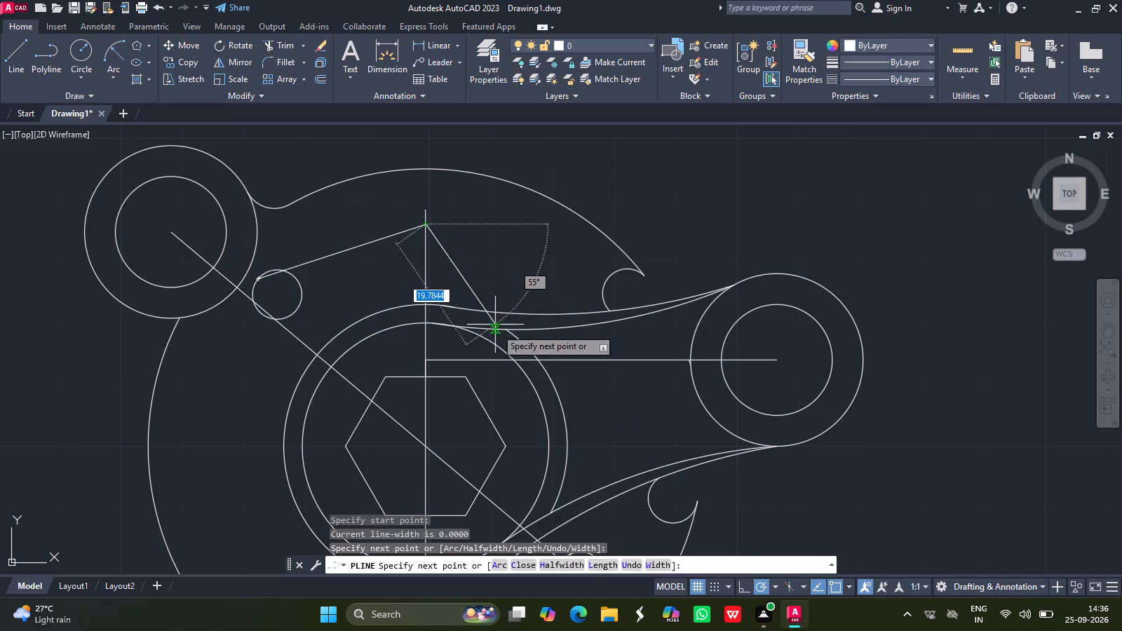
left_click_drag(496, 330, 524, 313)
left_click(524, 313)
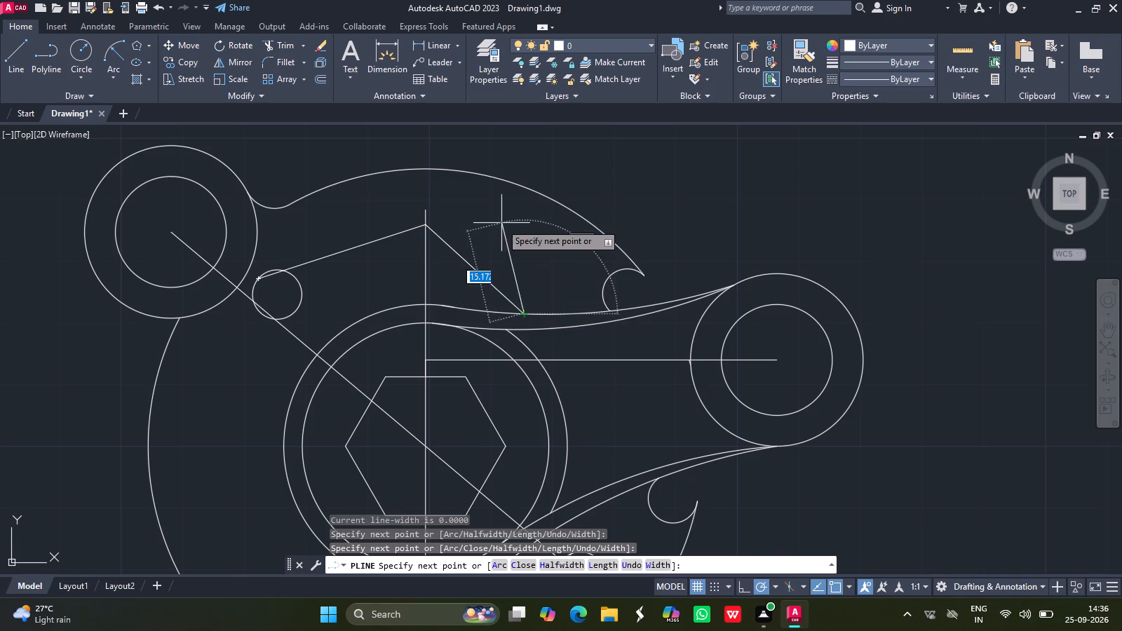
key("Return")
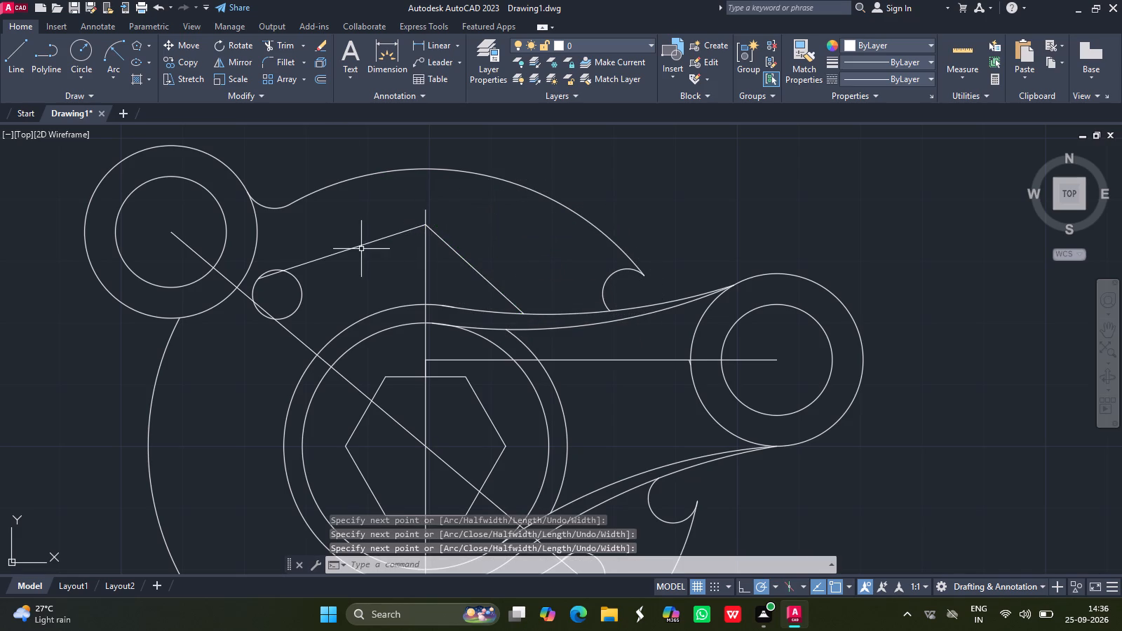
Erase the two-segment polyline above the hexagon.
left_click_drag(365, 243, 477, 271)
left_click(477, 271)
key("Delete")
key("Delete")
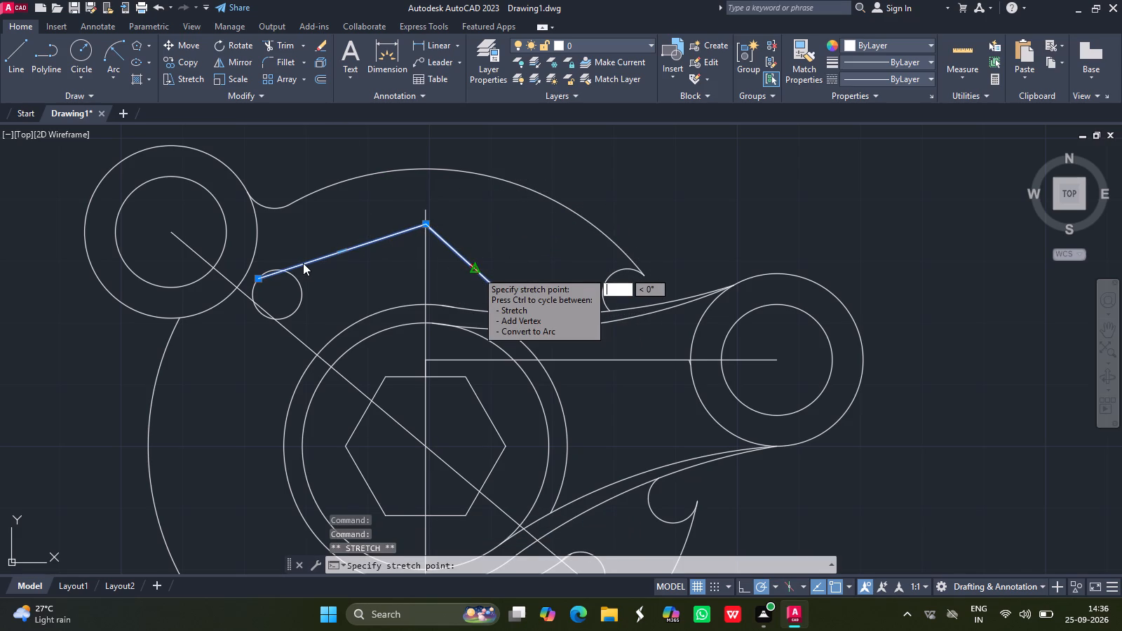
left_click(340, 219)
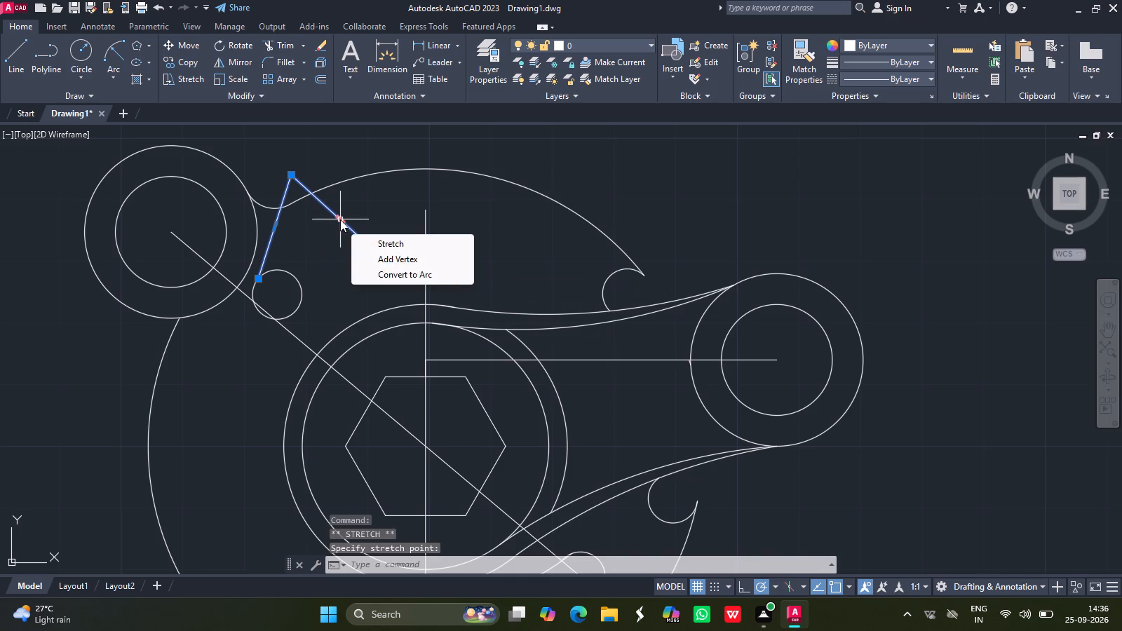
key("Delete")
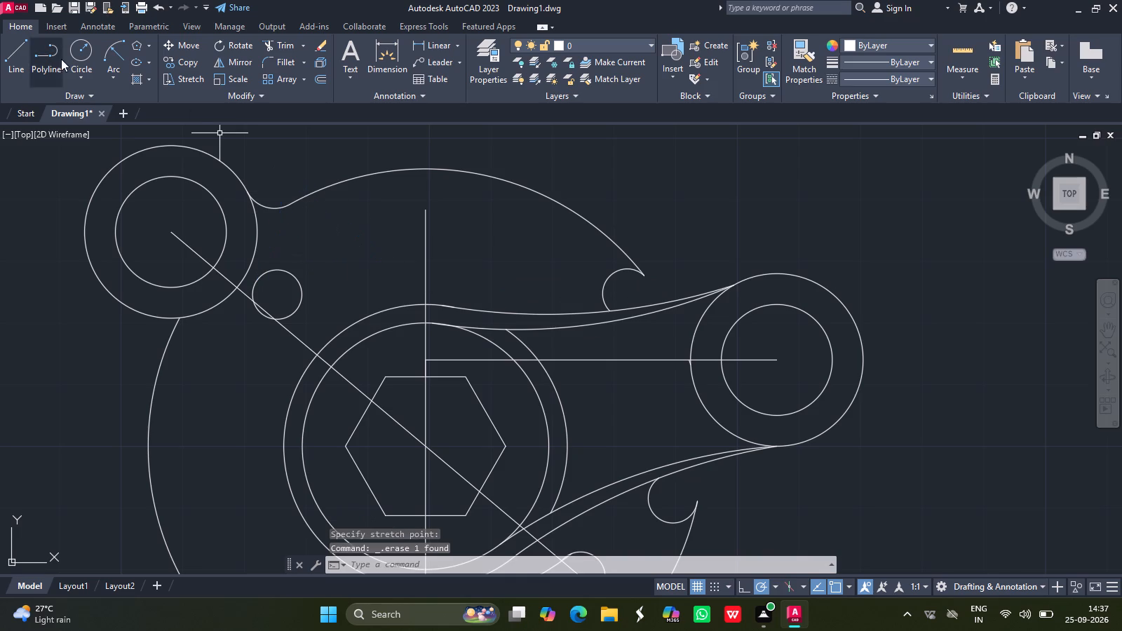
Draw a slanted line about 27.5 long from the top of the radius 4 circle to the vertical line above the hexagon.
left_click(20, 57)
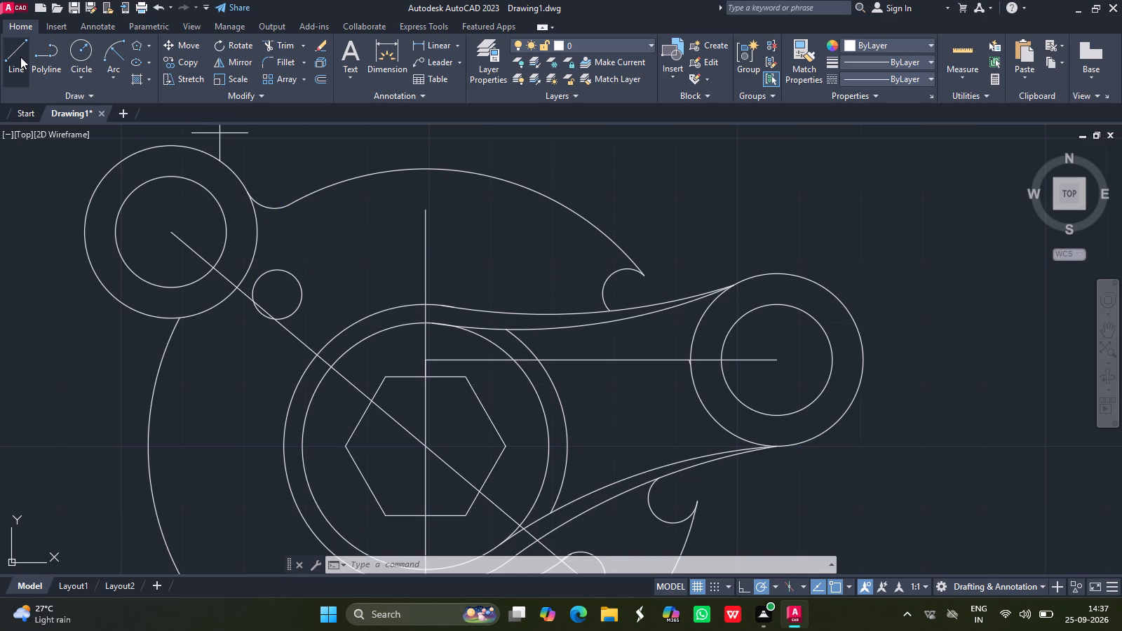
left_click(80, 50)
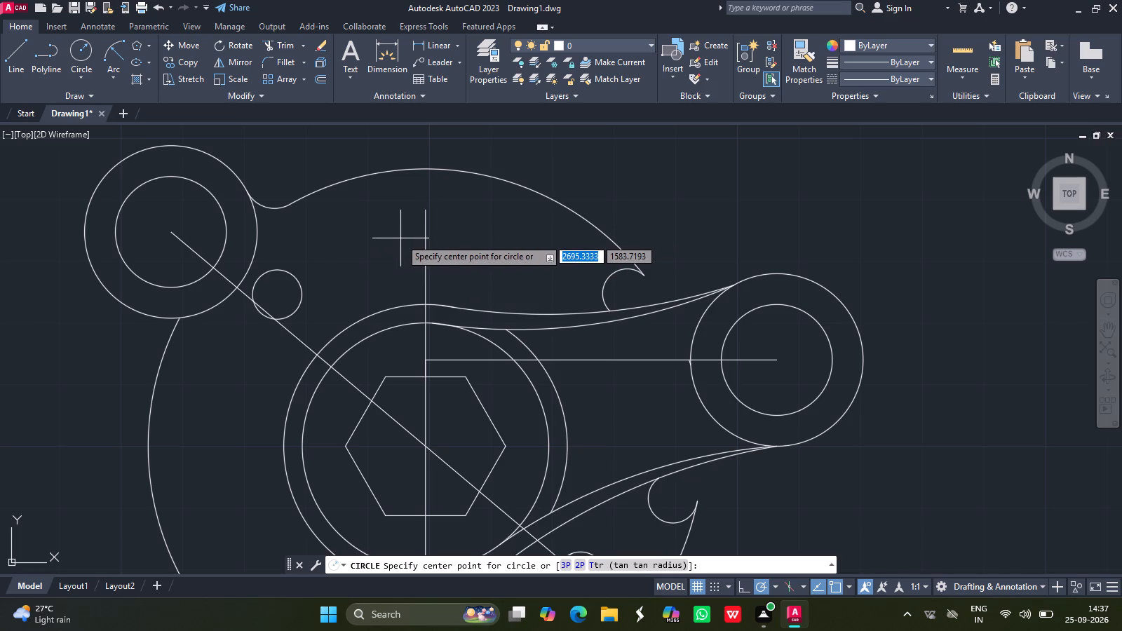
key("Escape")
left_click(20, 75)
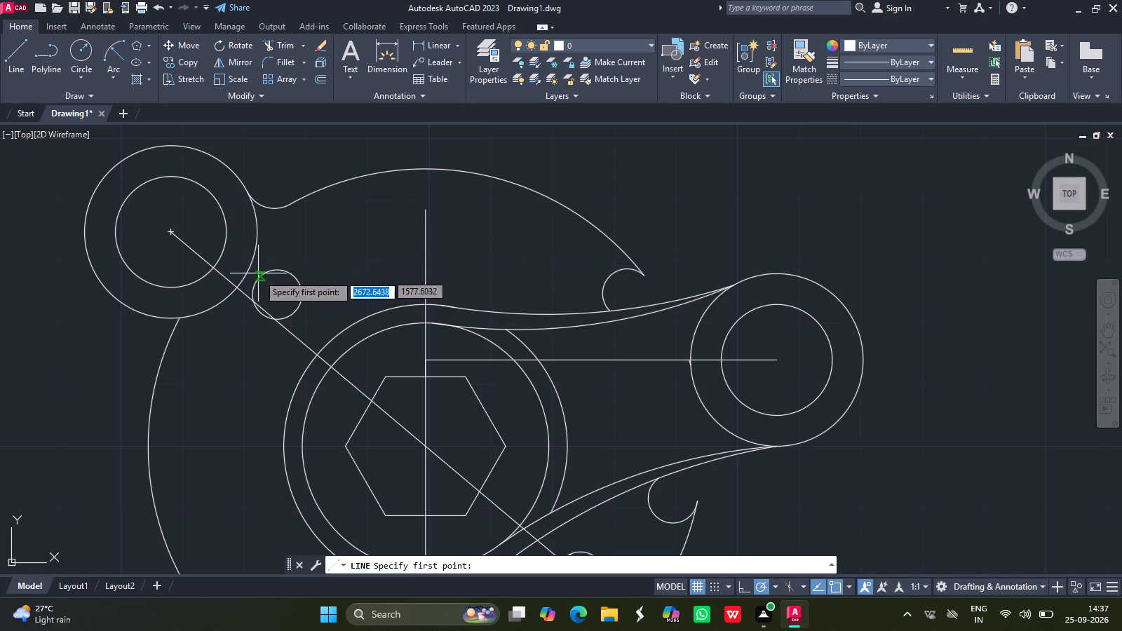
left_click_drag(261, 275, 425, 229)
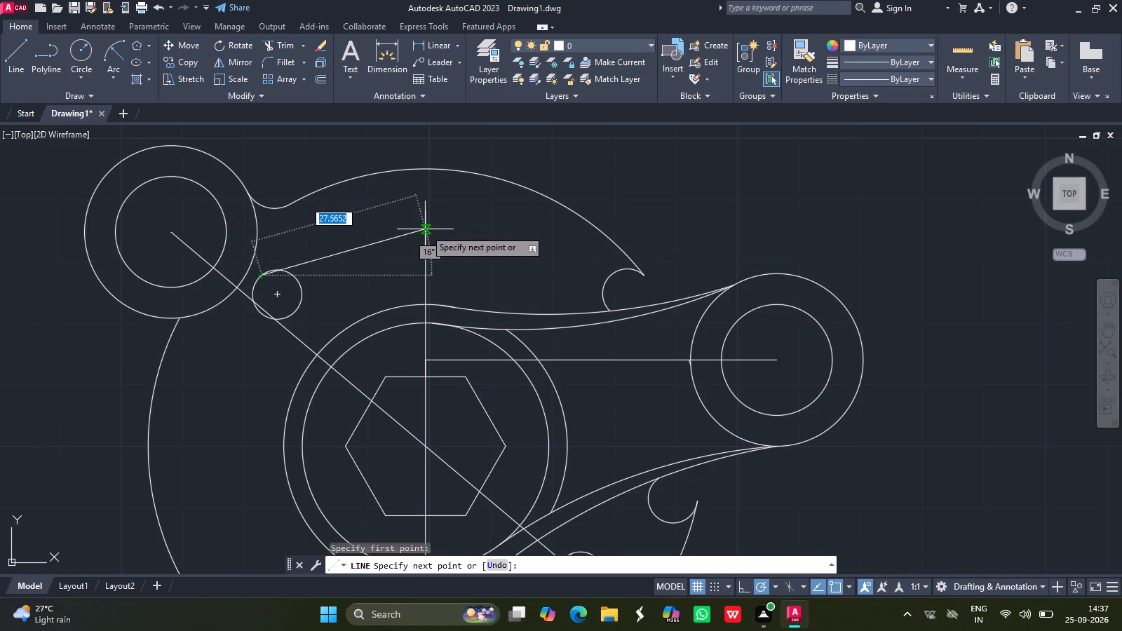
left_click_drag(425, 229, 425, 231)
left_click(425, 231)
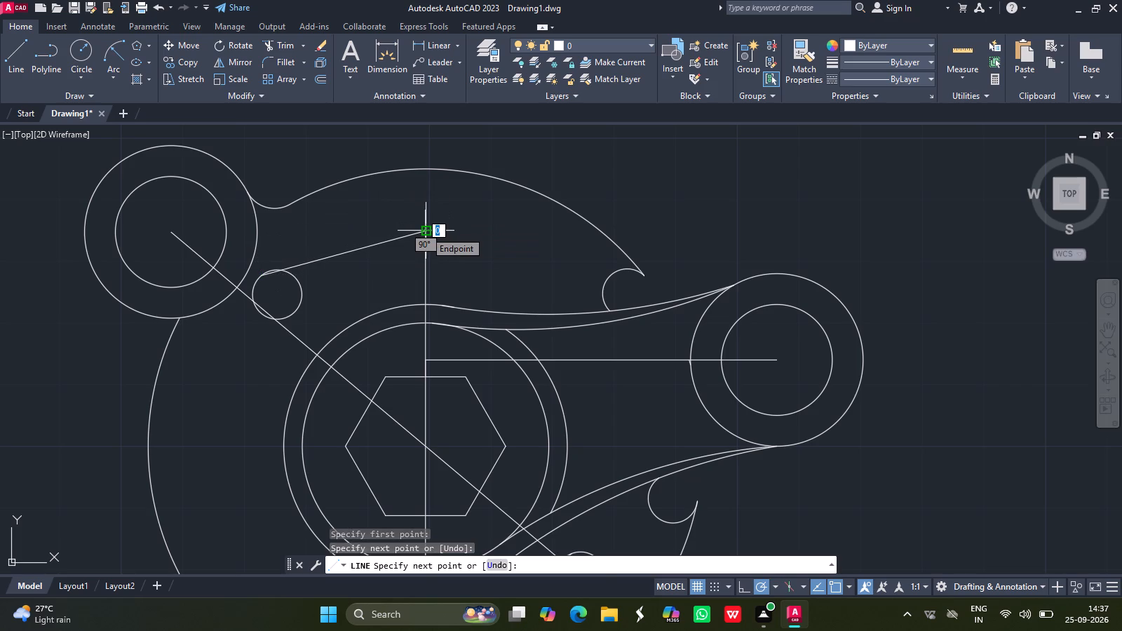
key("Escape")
Draw a radius 4 circle on the vertical line, centred 4 below the slanted line's upper end.
left_click(79, 49)
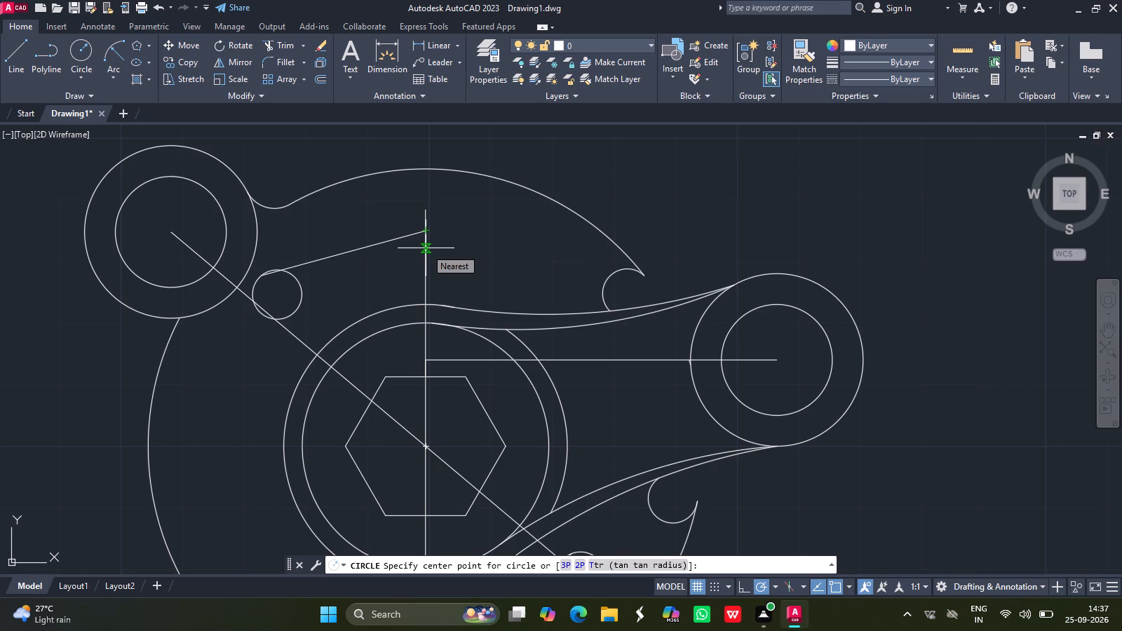
key("4")
key("Return")
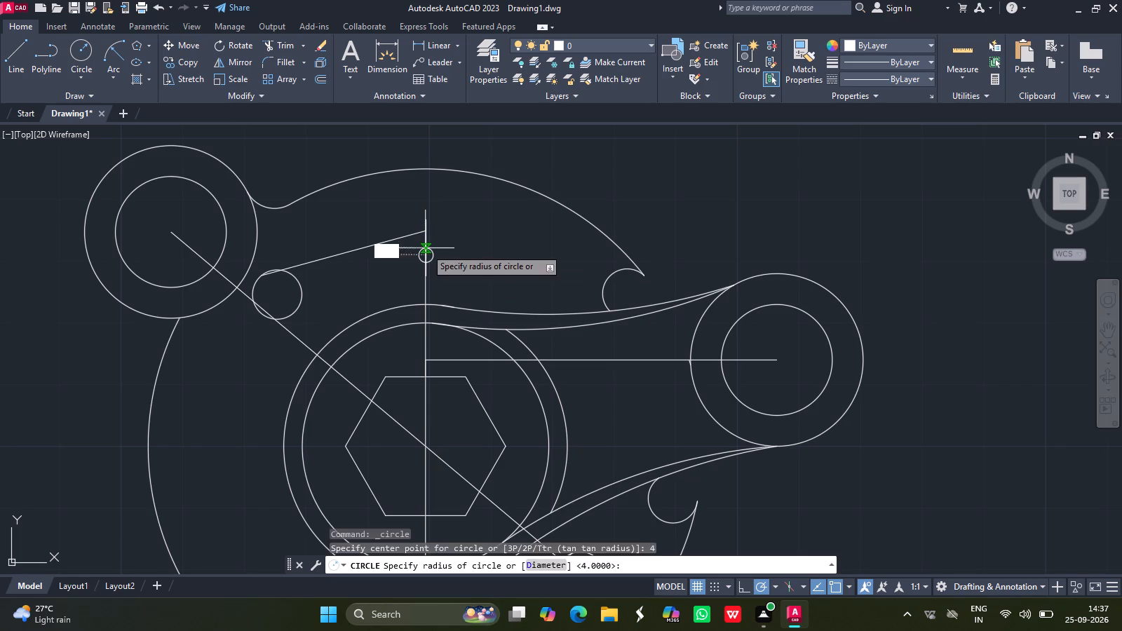
key("4")
key("Return")
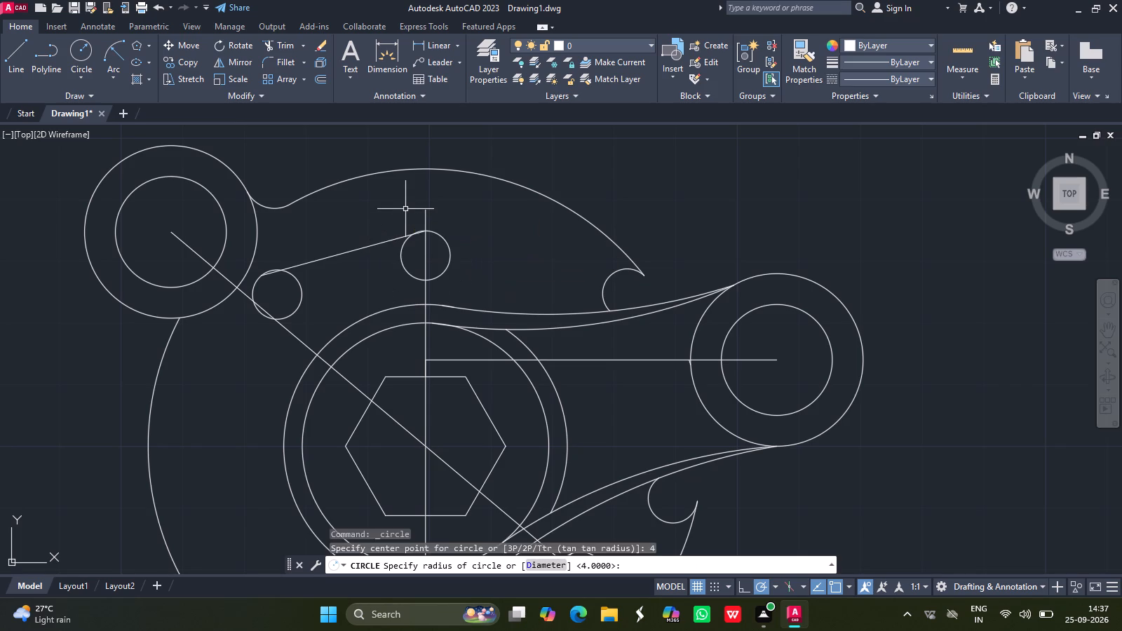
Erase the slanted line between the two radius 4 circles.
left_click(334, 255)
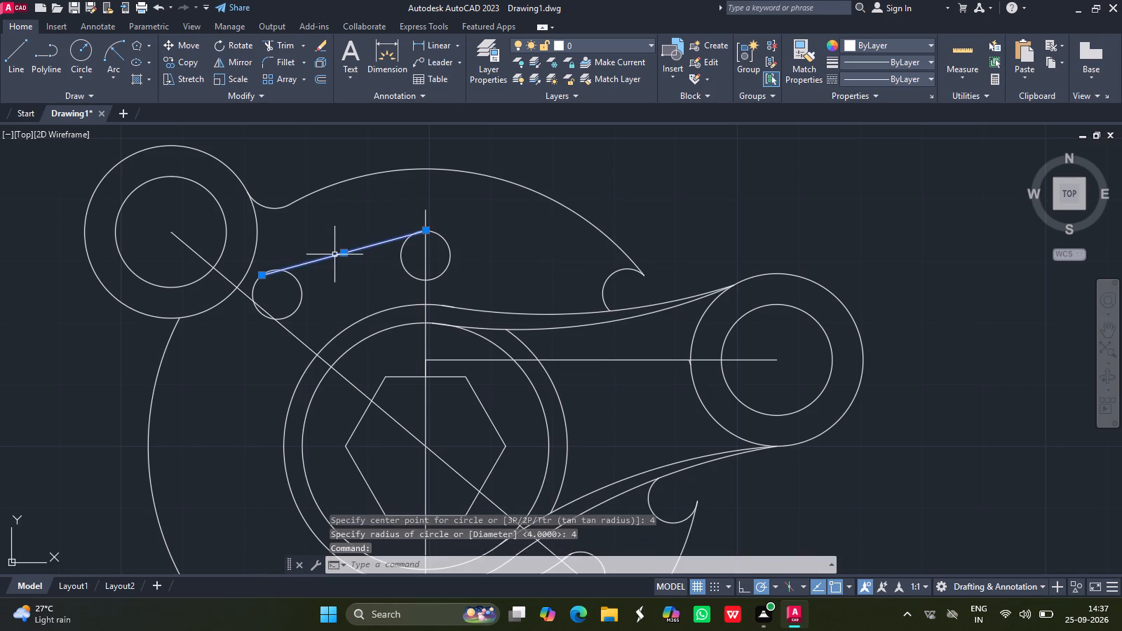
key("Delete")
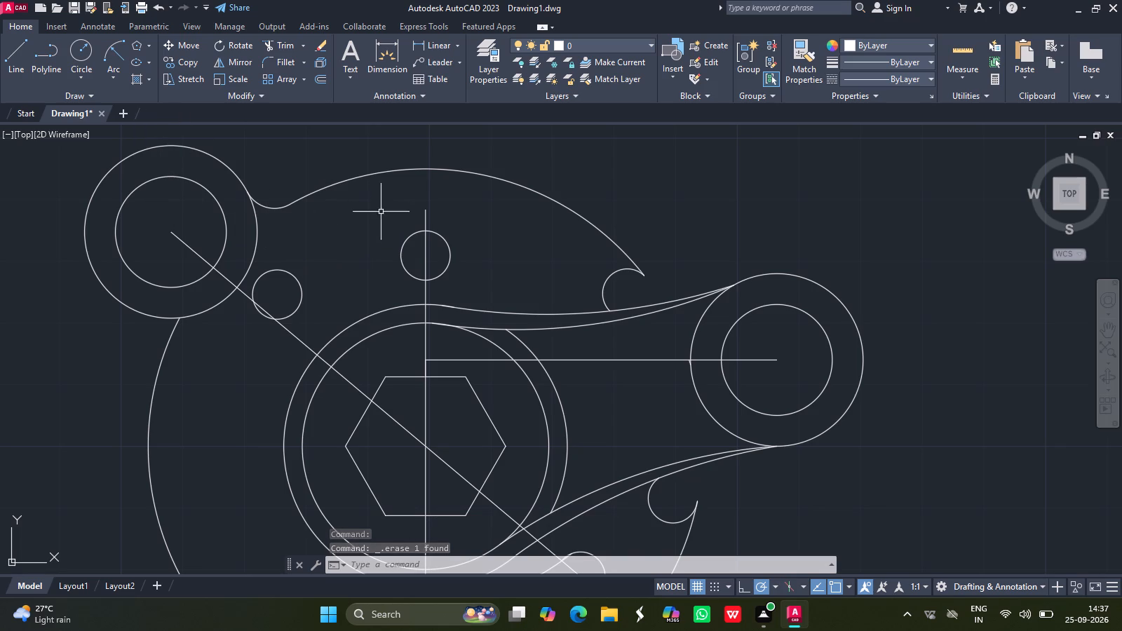
Move the radius 4 circle above the hexagon slightly up along the vertical line, using its centre as base point.
left_click(409, 240)
type("move")
key("Return")
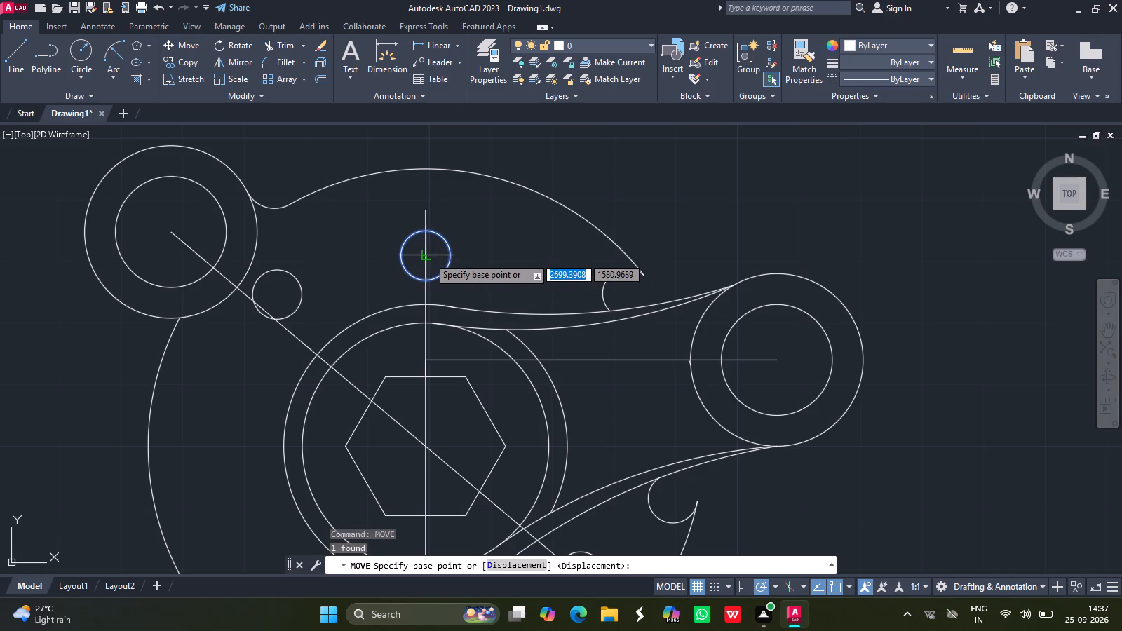
left_click_drag(428, 257, 428, 245)
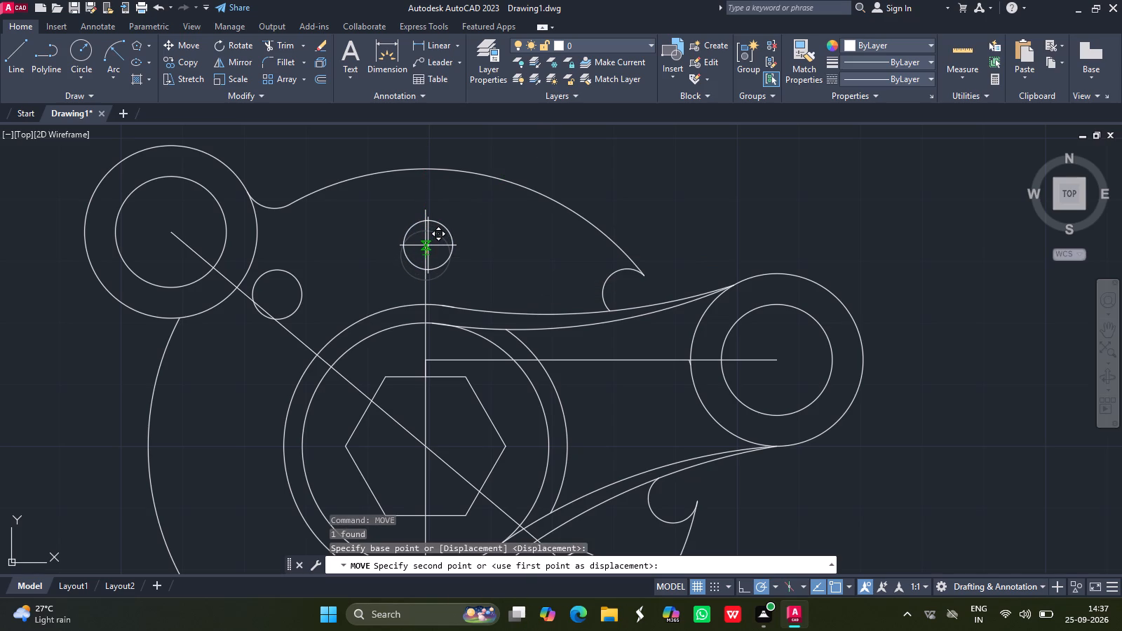
left_click_drag(428, 245, 428, 248)
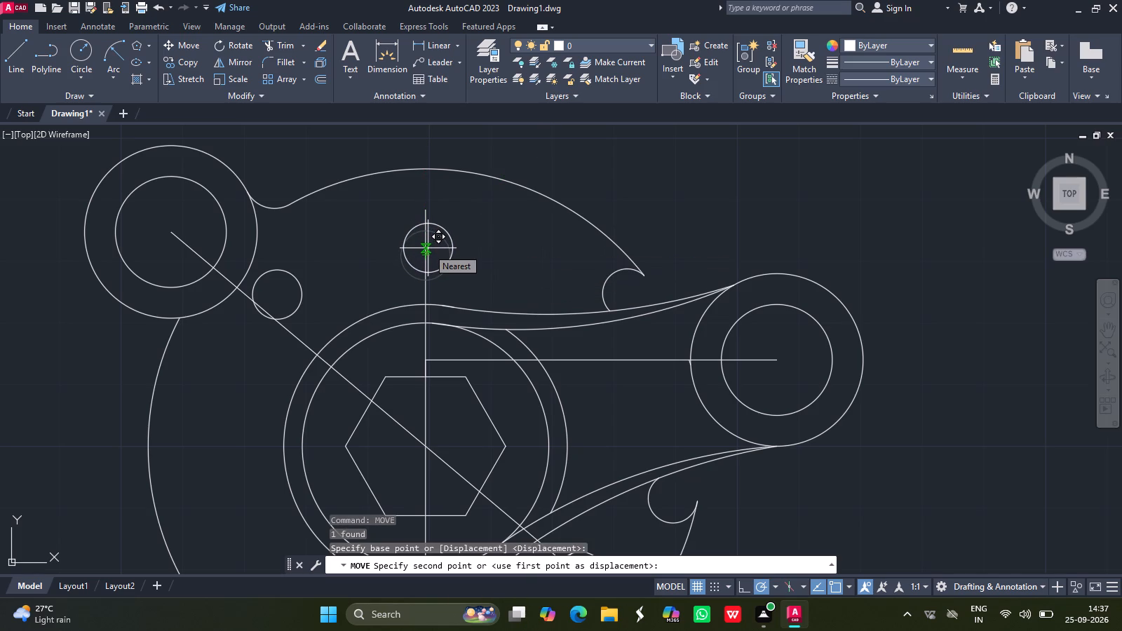
left_click_drag(428, 248, 428, 247)
left_click(428, 247)
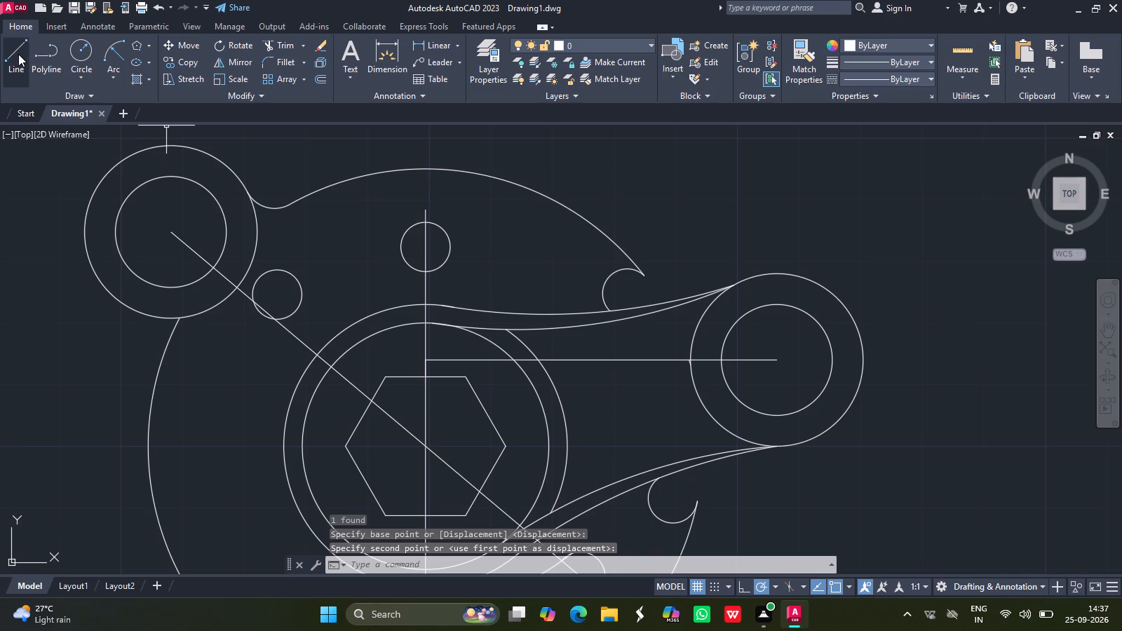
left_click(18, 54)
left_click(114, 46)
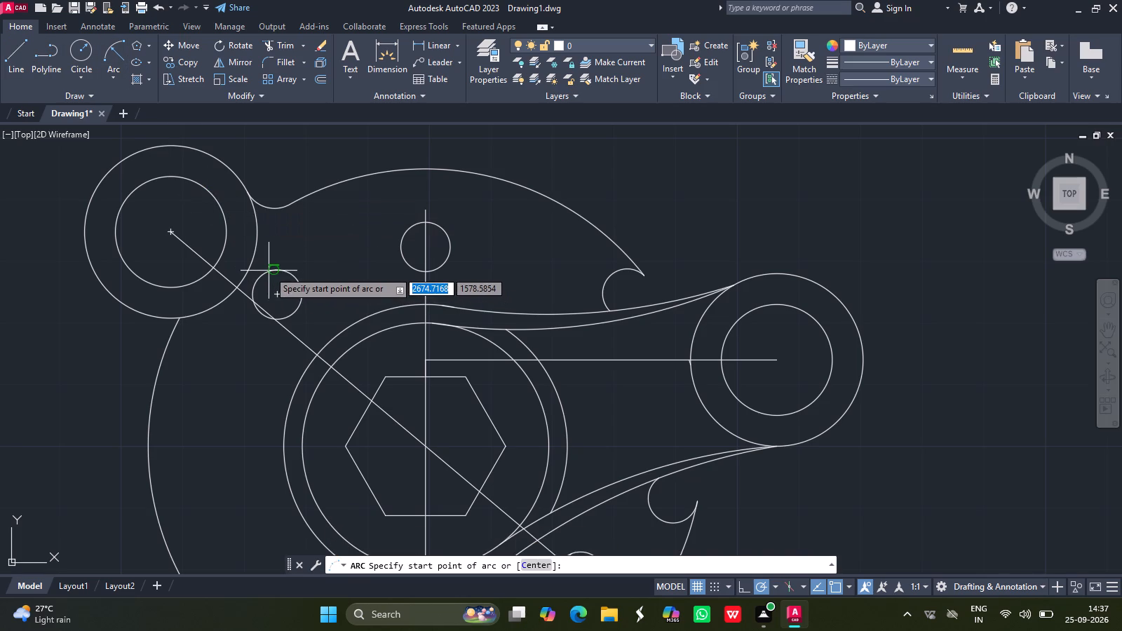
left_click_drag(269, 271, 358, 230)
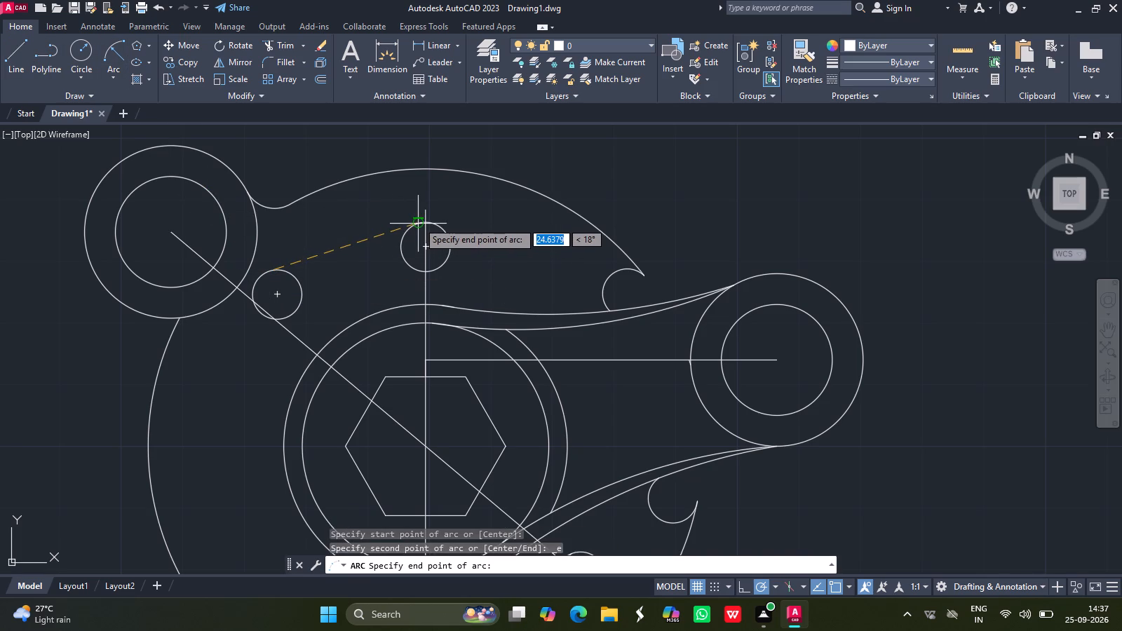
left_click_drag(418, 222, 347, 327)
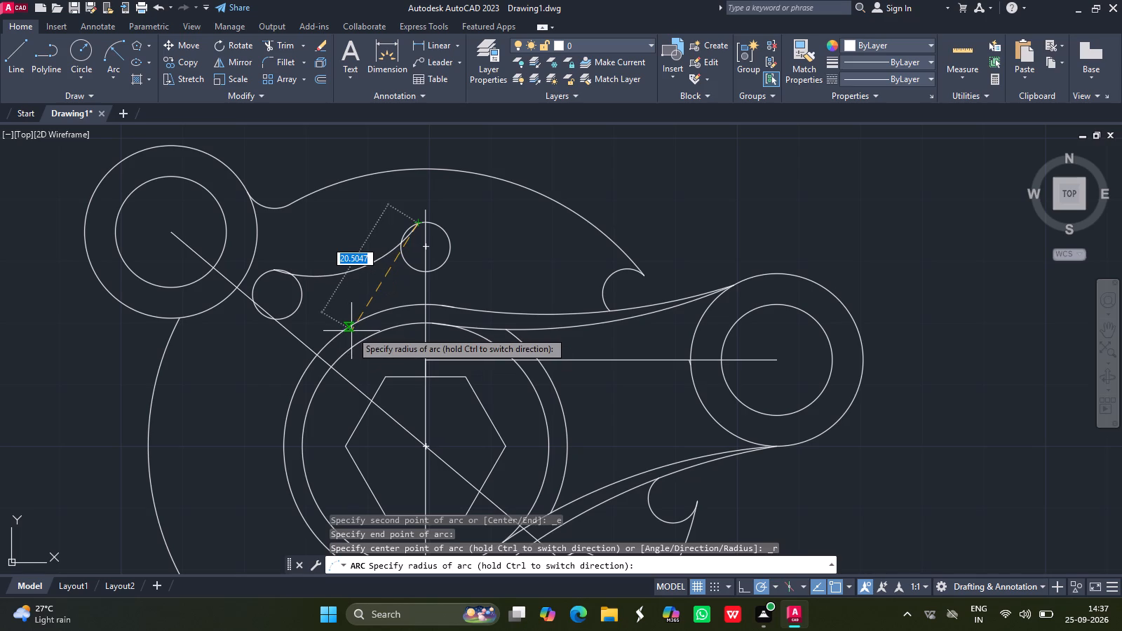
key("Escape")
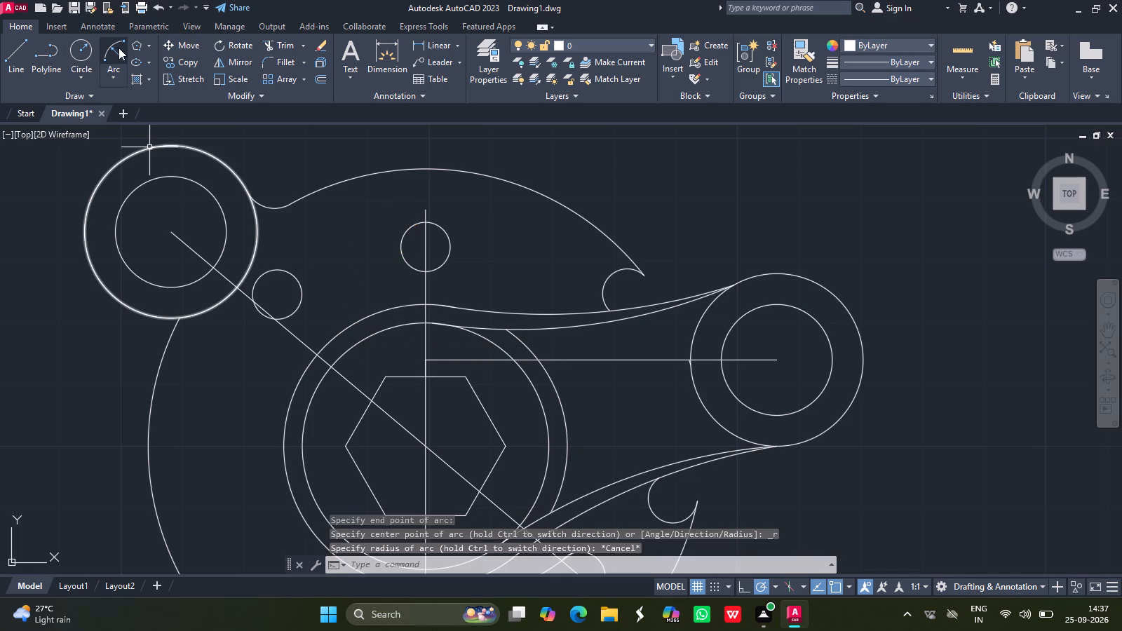
Draw a radius 45 arc from the top of the circle on the vertical line to the top of the circle beside the upper-left ring.
left_click(119, 48)
left_click_drag(417, 222, 246, 264)
left_click_drag(271, 269, 364, 271)
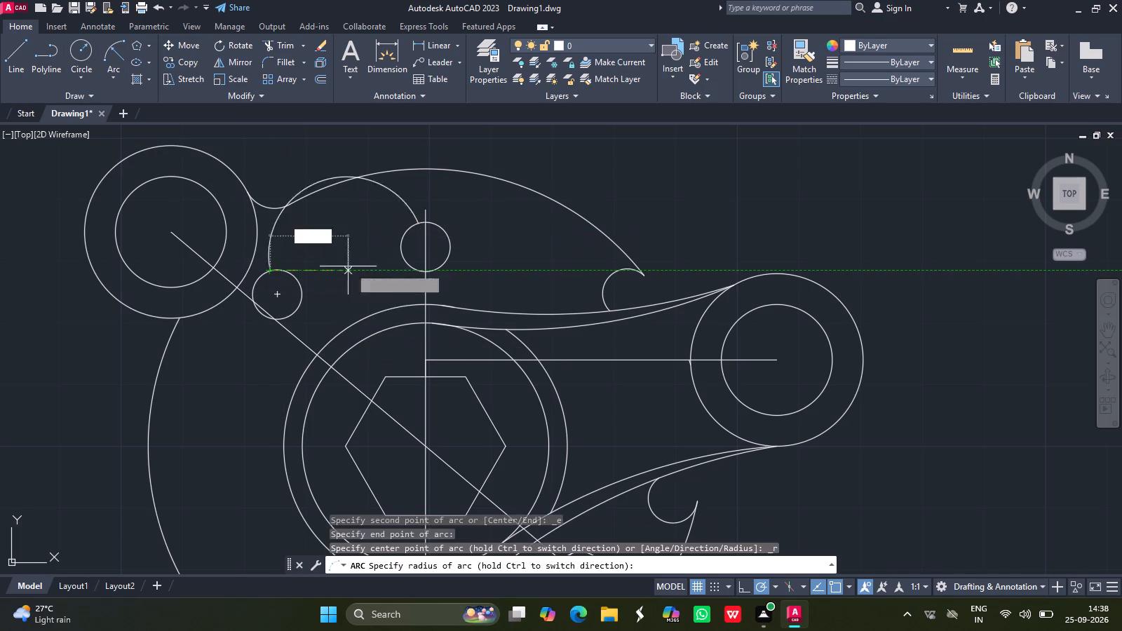
left_click_drag(364, 271, 388, 302)
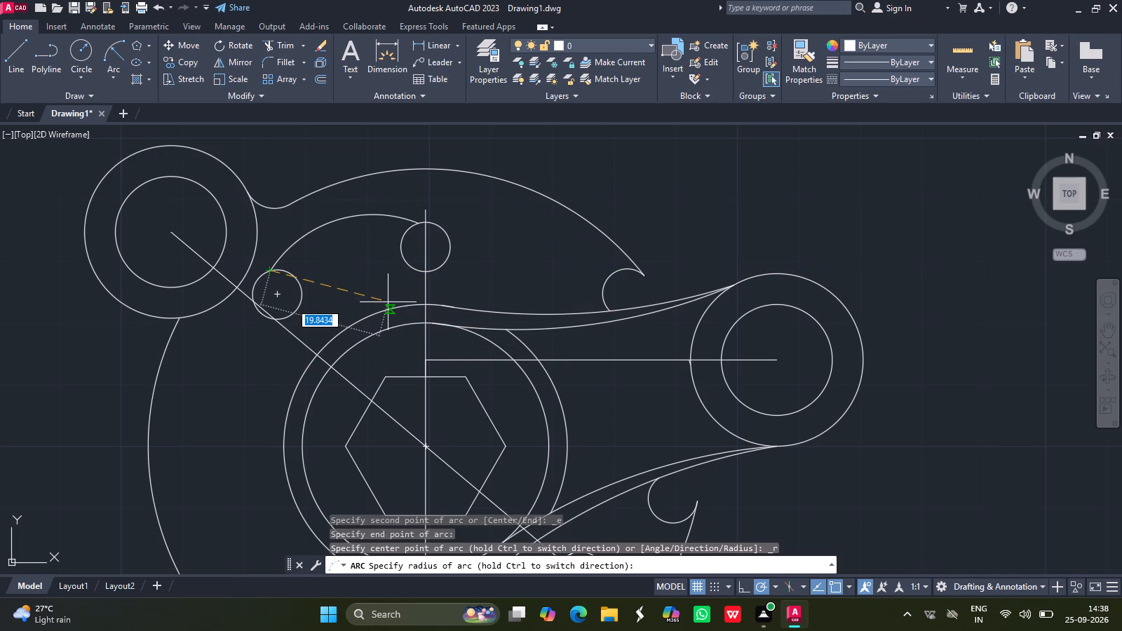
left_click_drag(388, 302, 393, 304)
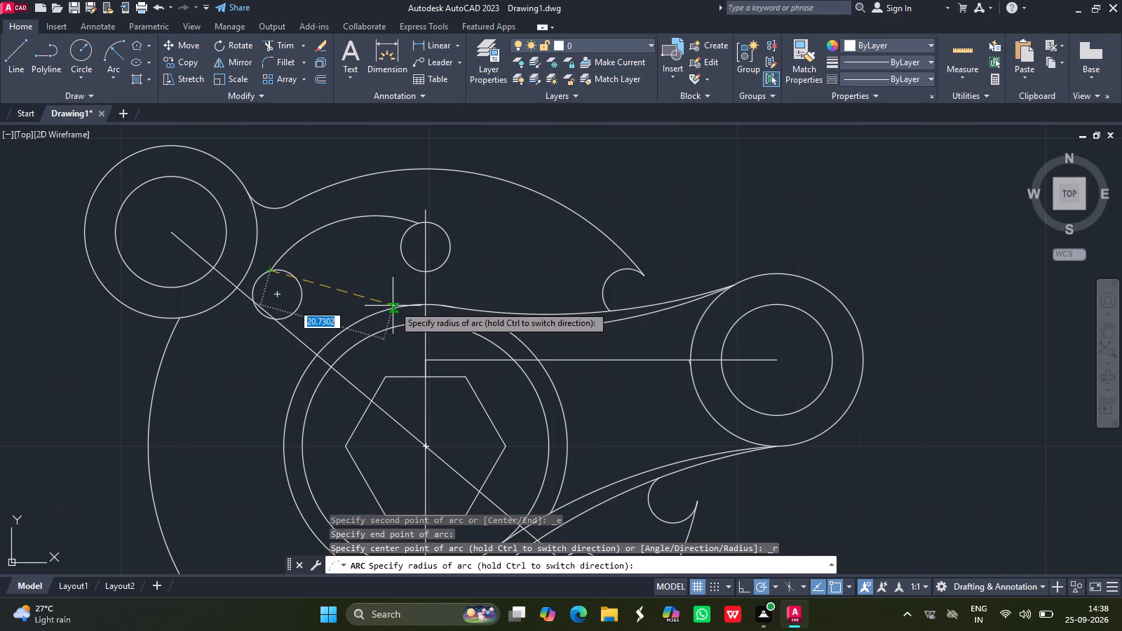
left_click_drag(393, 304, 393, 301)
type("45")
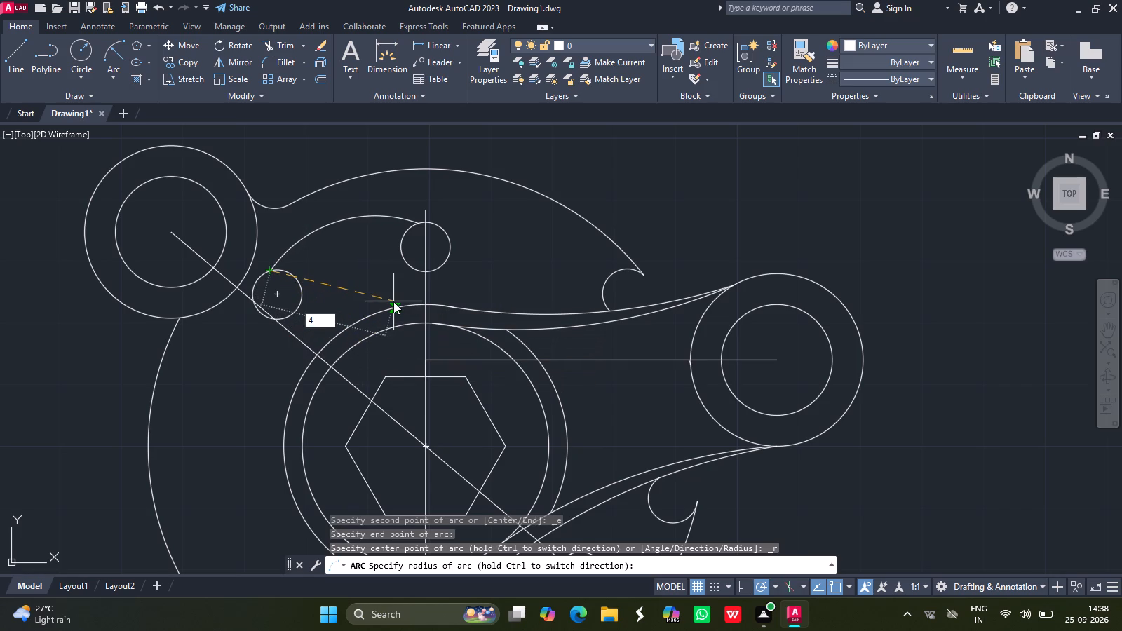
key("Return")
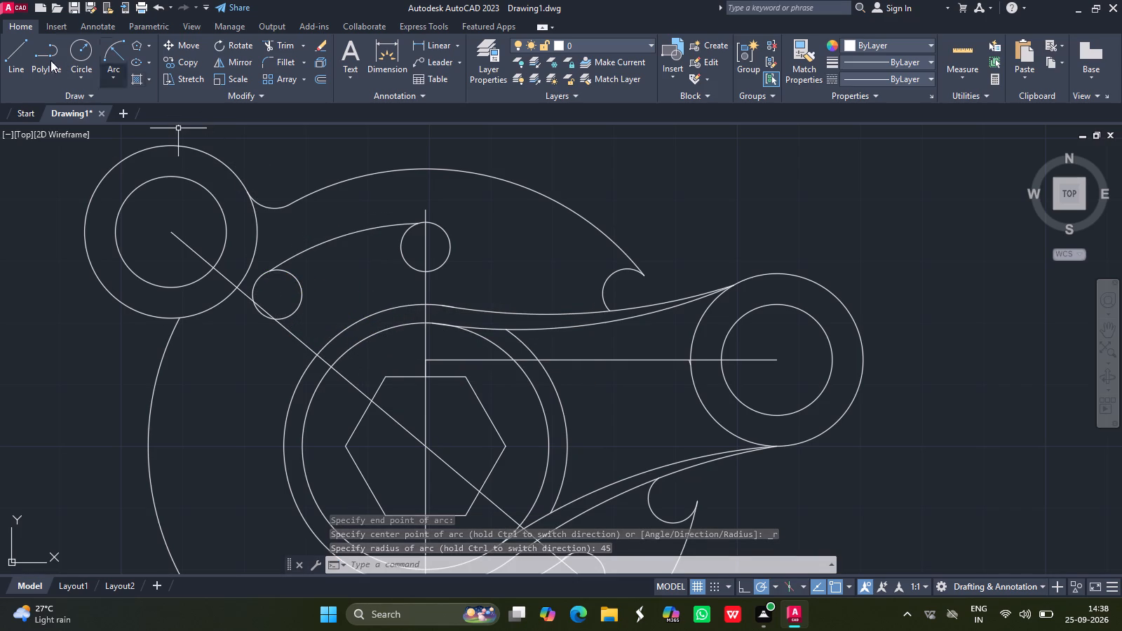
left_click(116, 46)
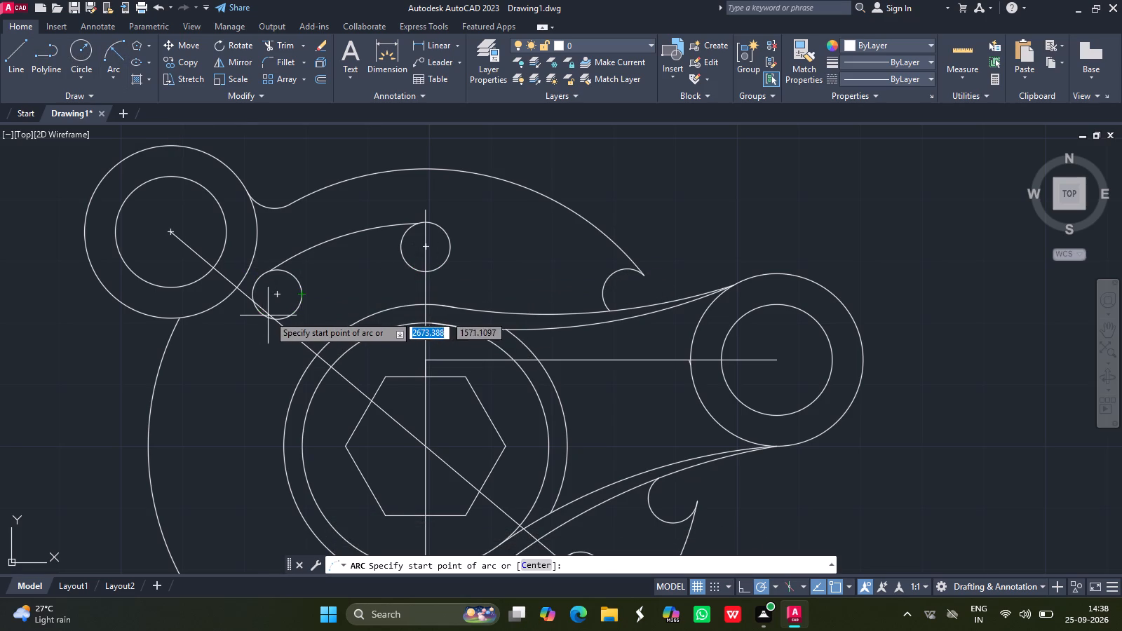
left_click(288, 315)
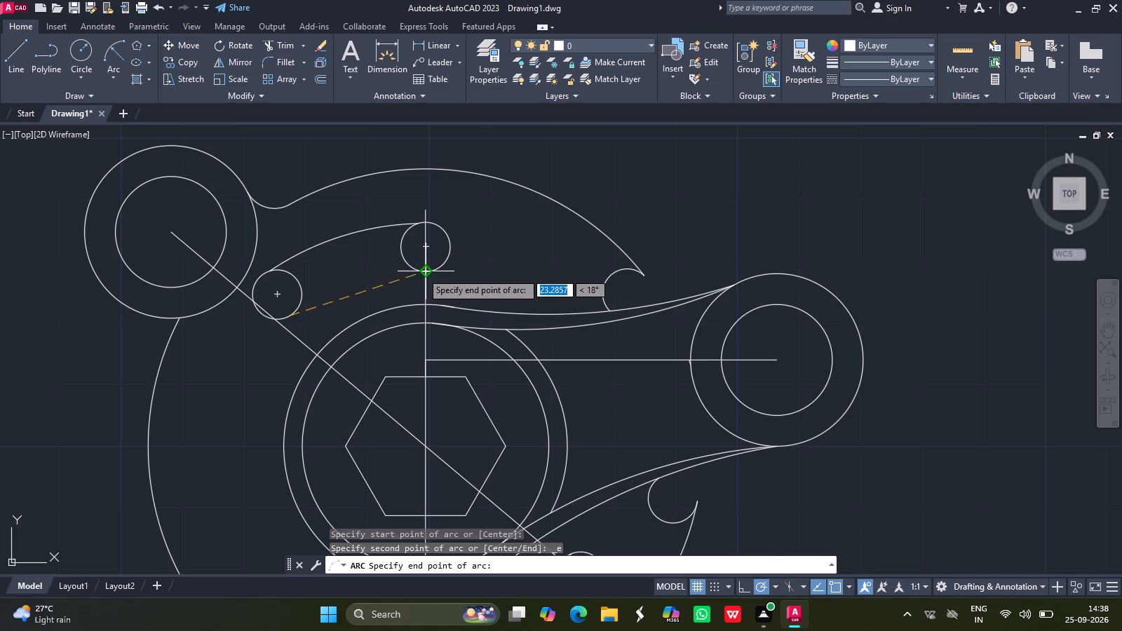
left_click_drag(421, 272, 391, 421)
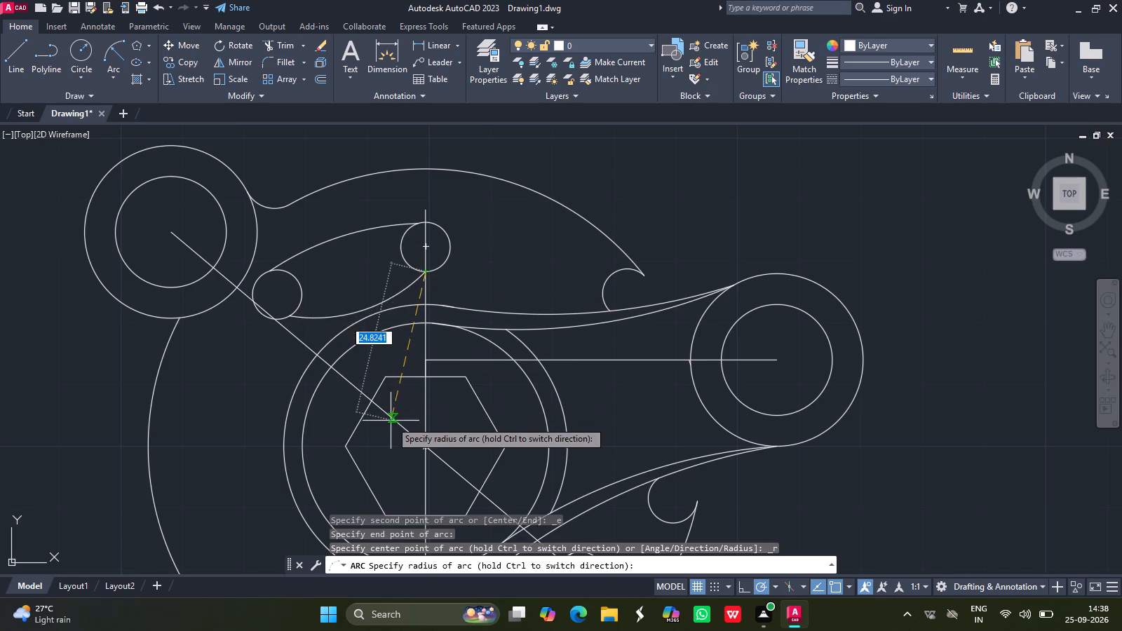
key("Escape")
Draw a radius 45 arc from the bottom of the circle on the vertical line to the bottom of the circle beside the upper-left ring.
left_click(118, 56)
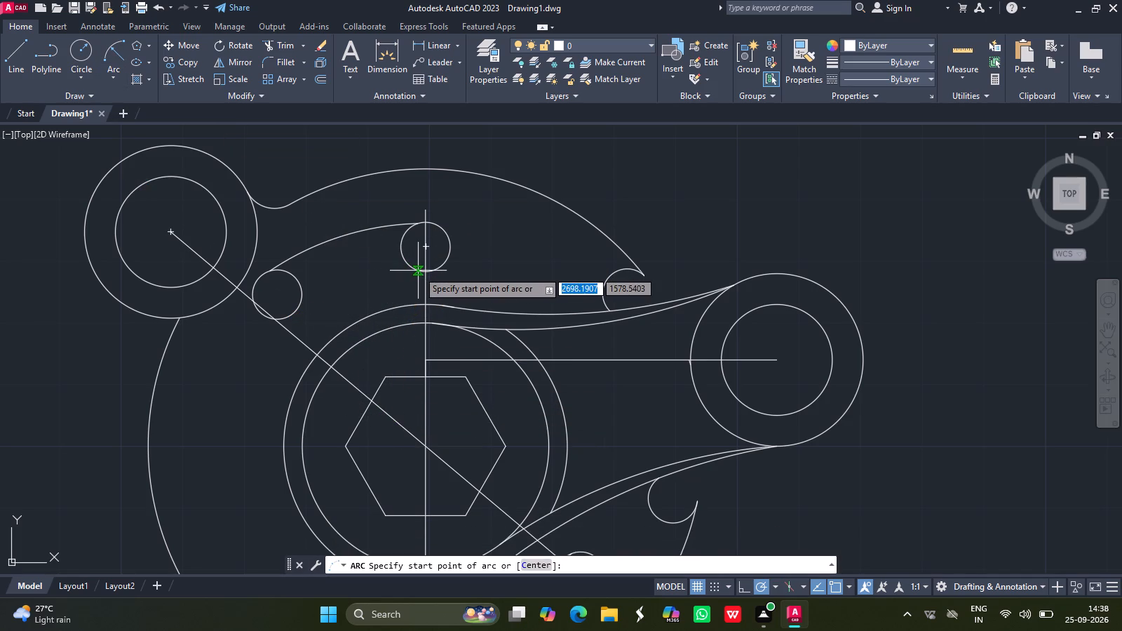
left_click_drag(418, 271, 288, 313)
left_click_drag(288, 313, 400, 393)
type("45")
key("Return")
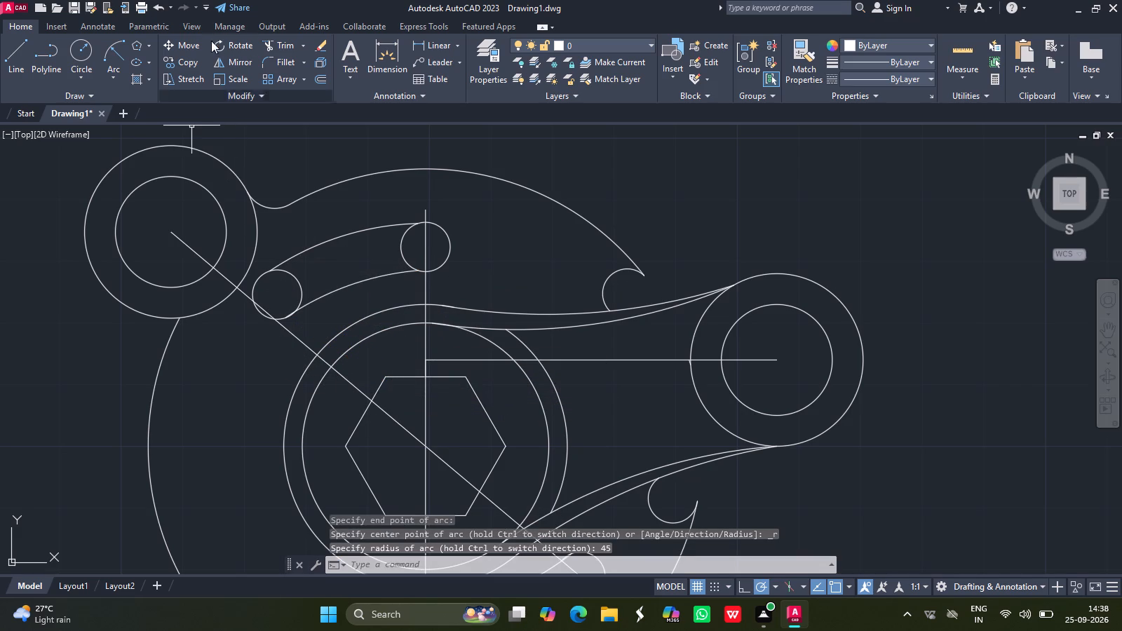
Trim the inner halves of the two radius 4 end circles between the arcs to form the upper curved slot.
left_click(280, 41)
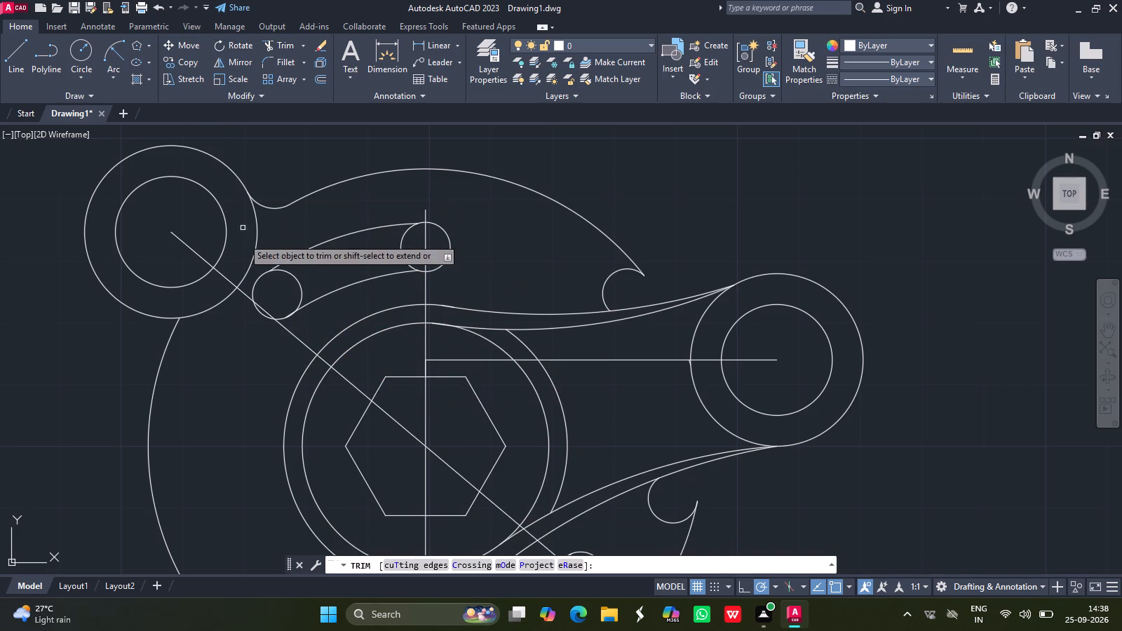
left_click(297, 281)
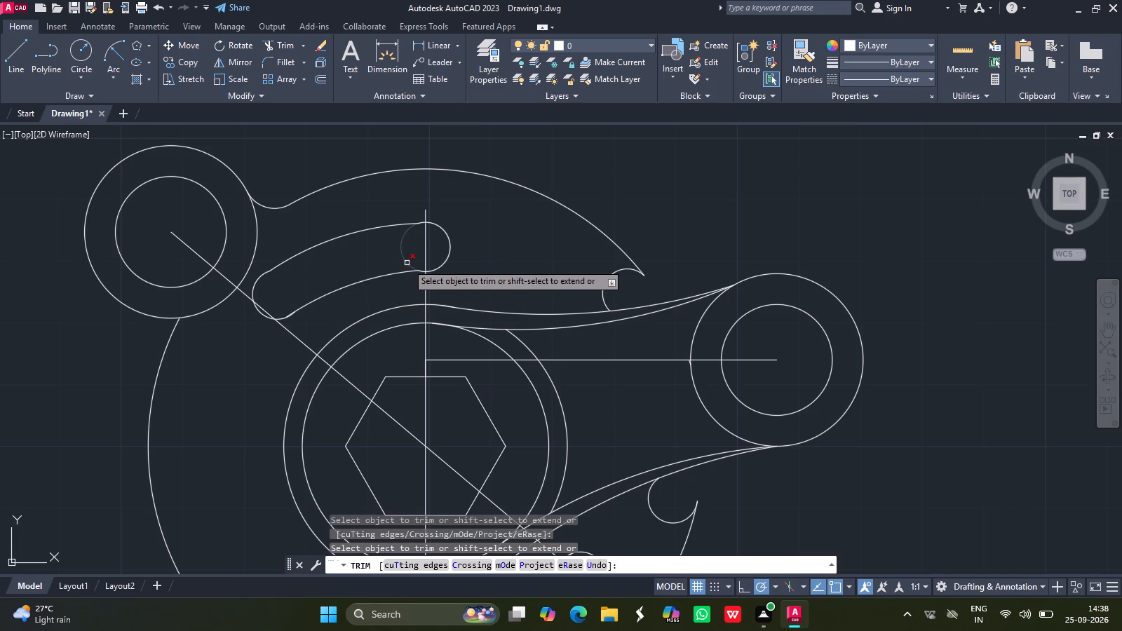
left_click(407, 263)
key("Return")
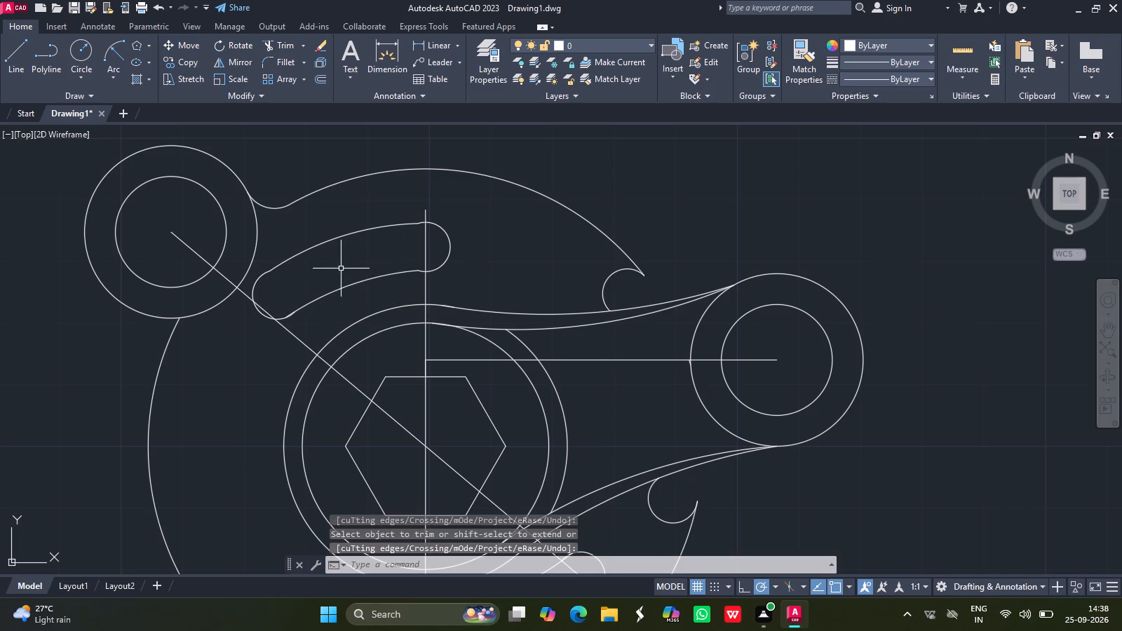
Draw a radius 50 circle in the empty area to the lower right of the link.
scroll(387, 233, "down", 1, "ctrl")
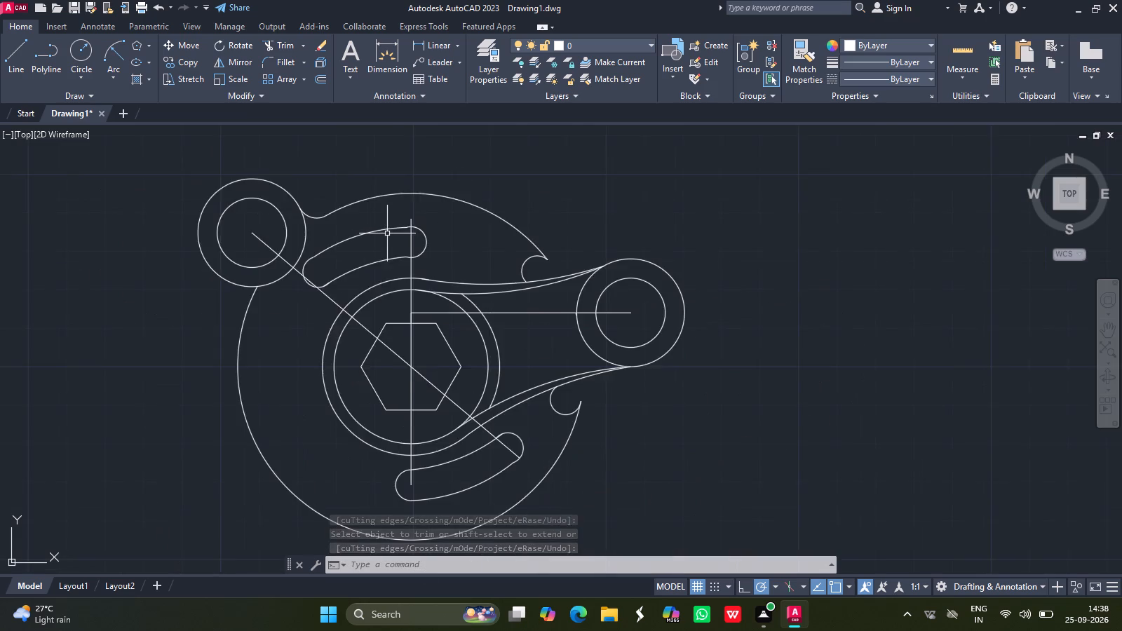
scroll(387, 233, "down", 1, "ctrl")
scroll(387, 233, "up", 1)
scroll(387, 233, "down", 1)
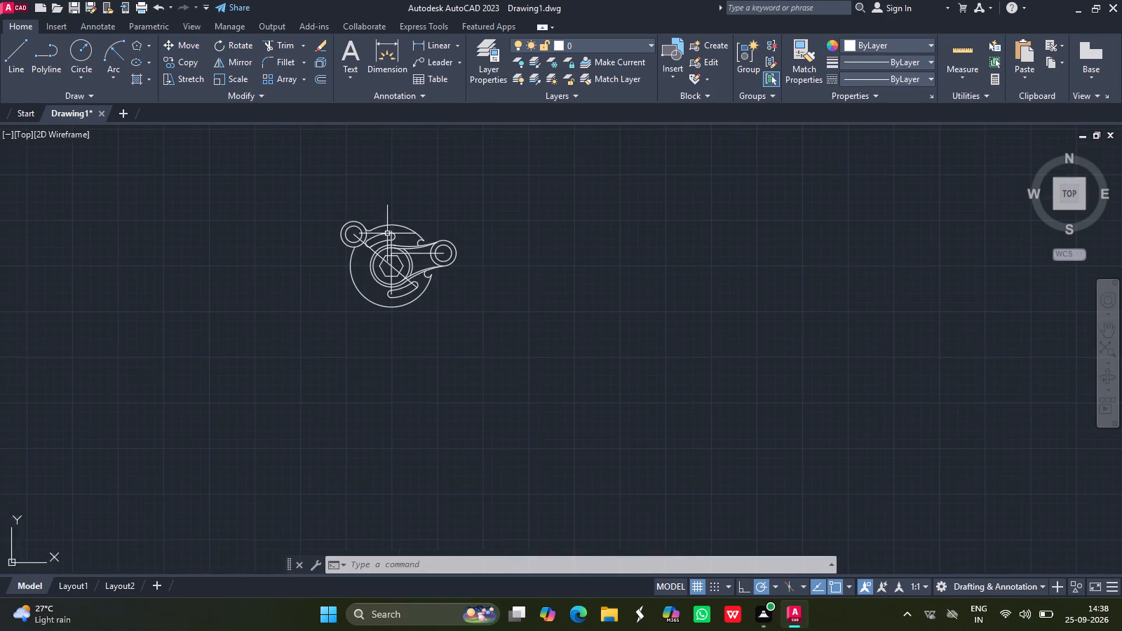
scroll(387, 233, "down", 1)
scroll(387, 233, "up", 1)
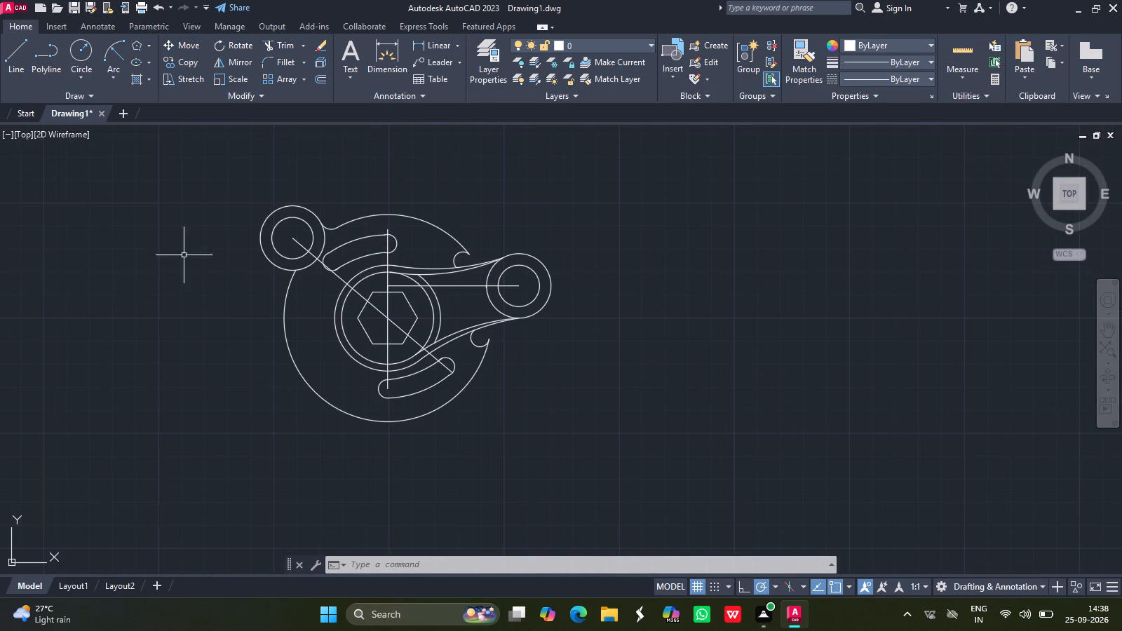
left_click(111, 46)
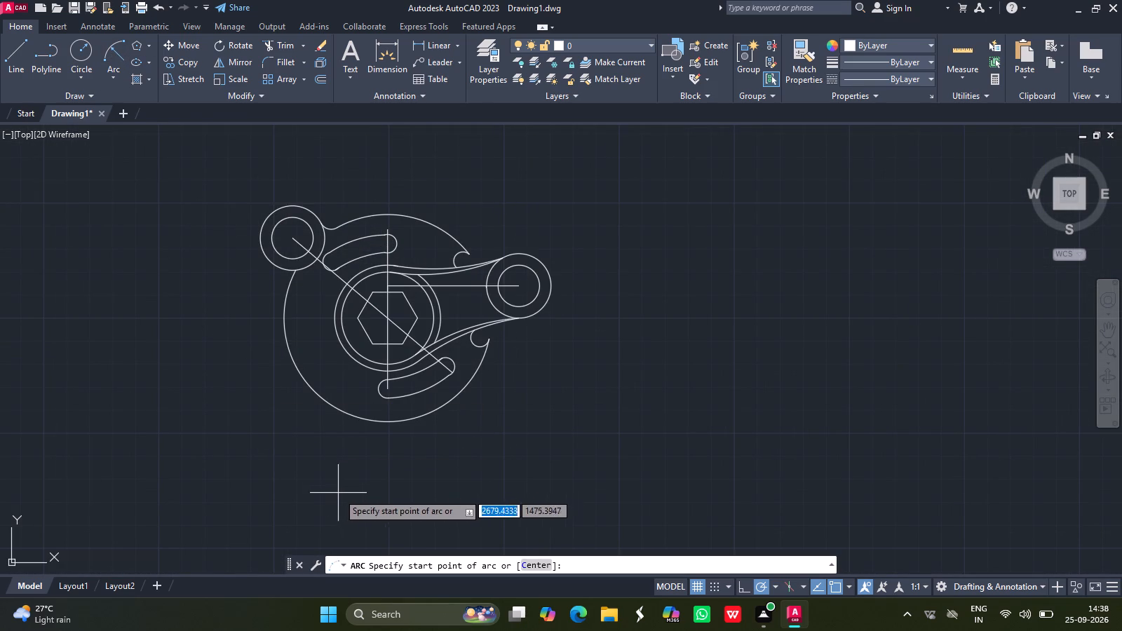
key("Escape")
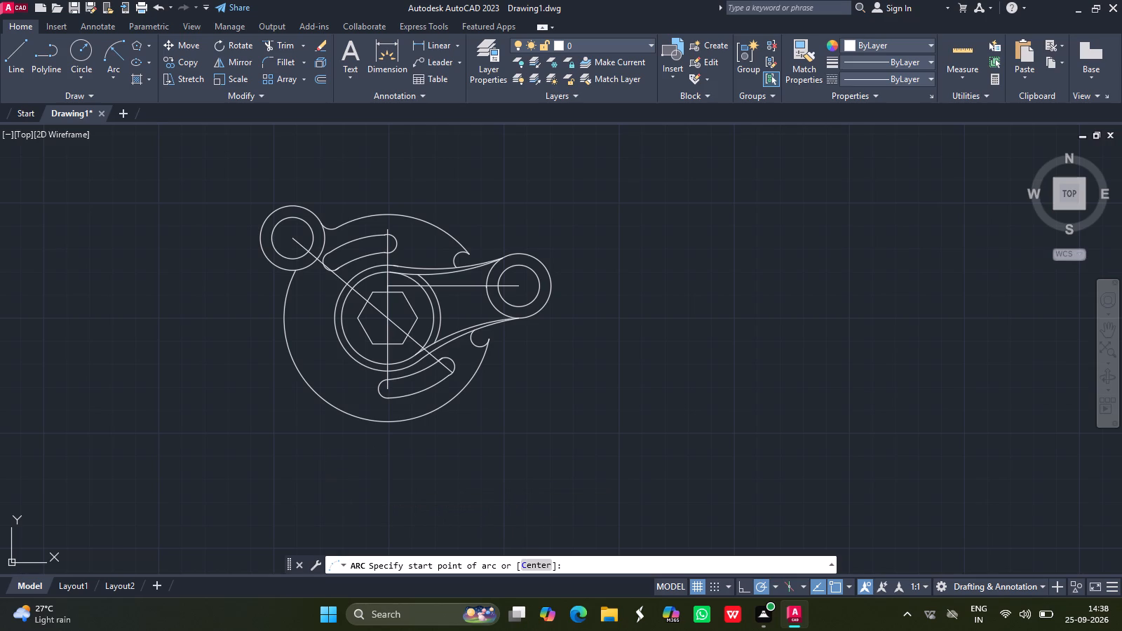
left_click(82, 52)
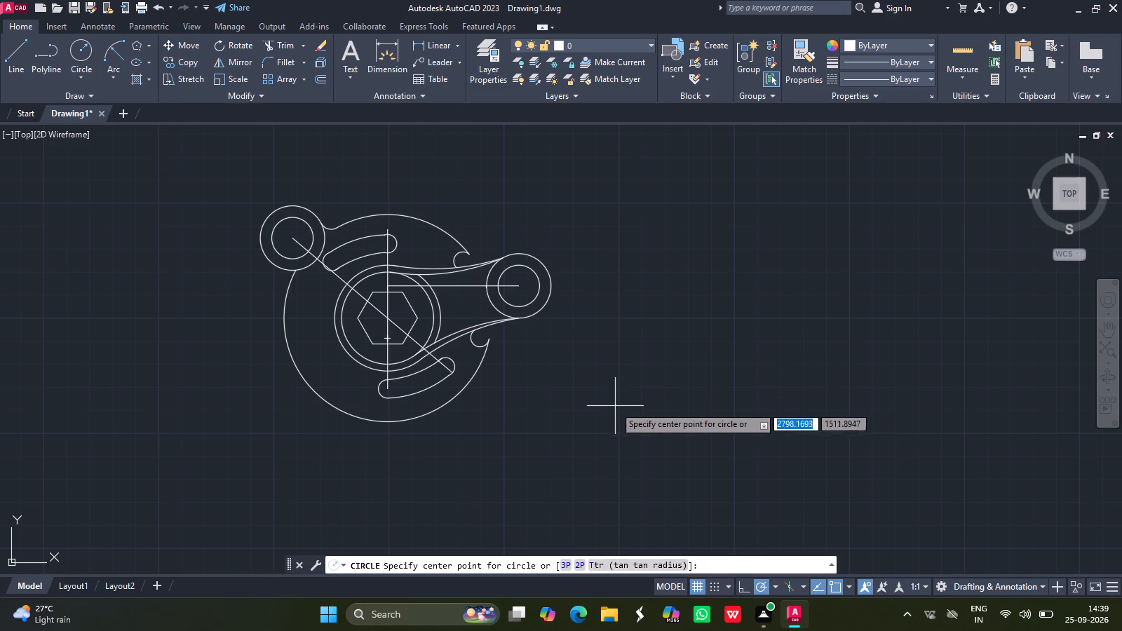
left_click_drag(642, 400, 609, 348)
type("50")
key("Return")
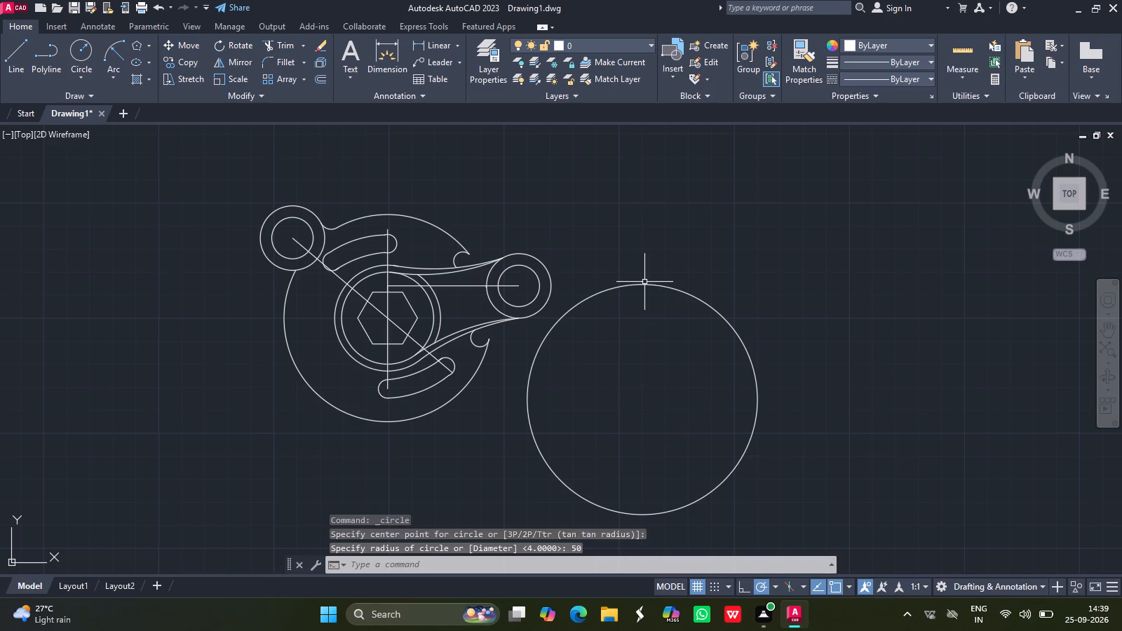
Move the radius 50 circle by its centre to the link's lower left, touching the upper-left ring and the outer circle around the hexagon.
left_click(651, 285)
type("move")
key("Return")
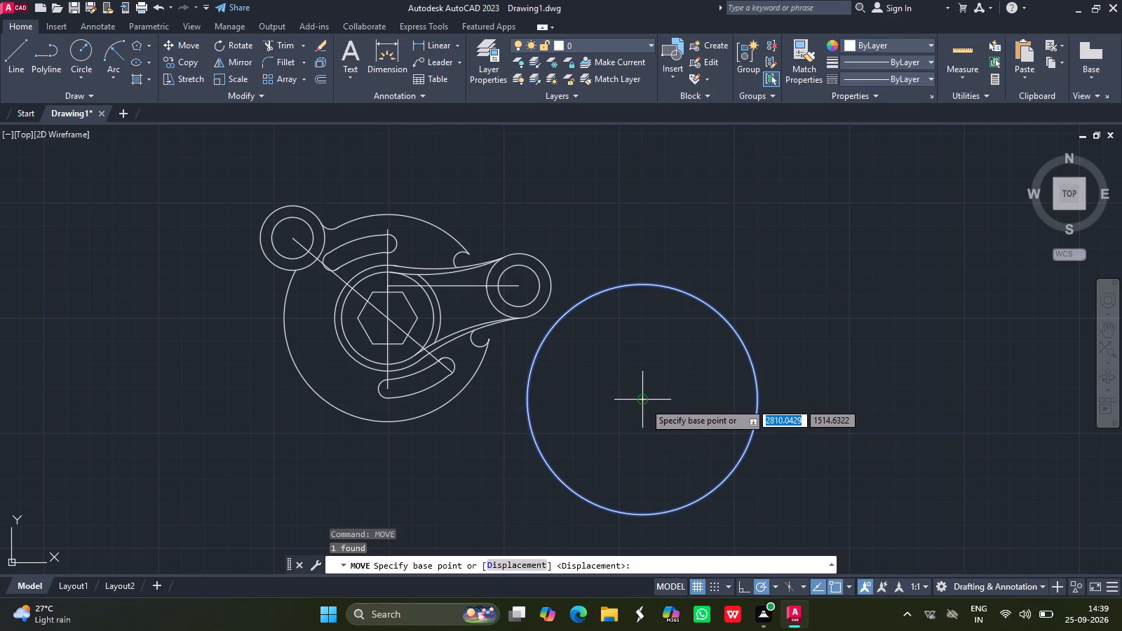
left_click_drag(644, 402, 355, 414)
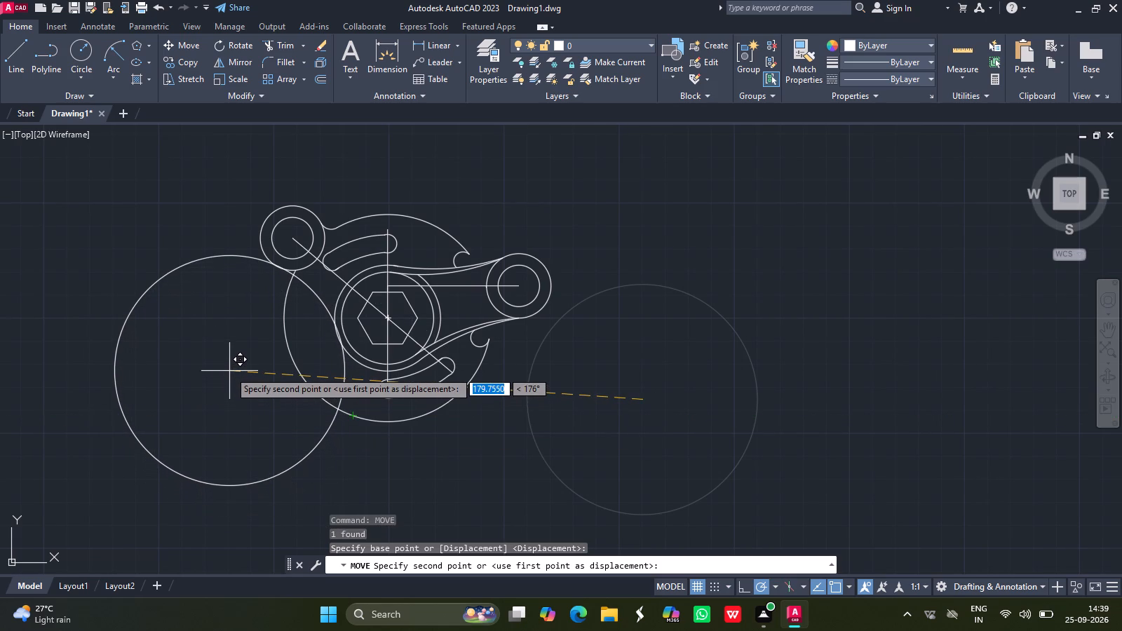
scroll(229, 371, "up", 2, "ctrl")
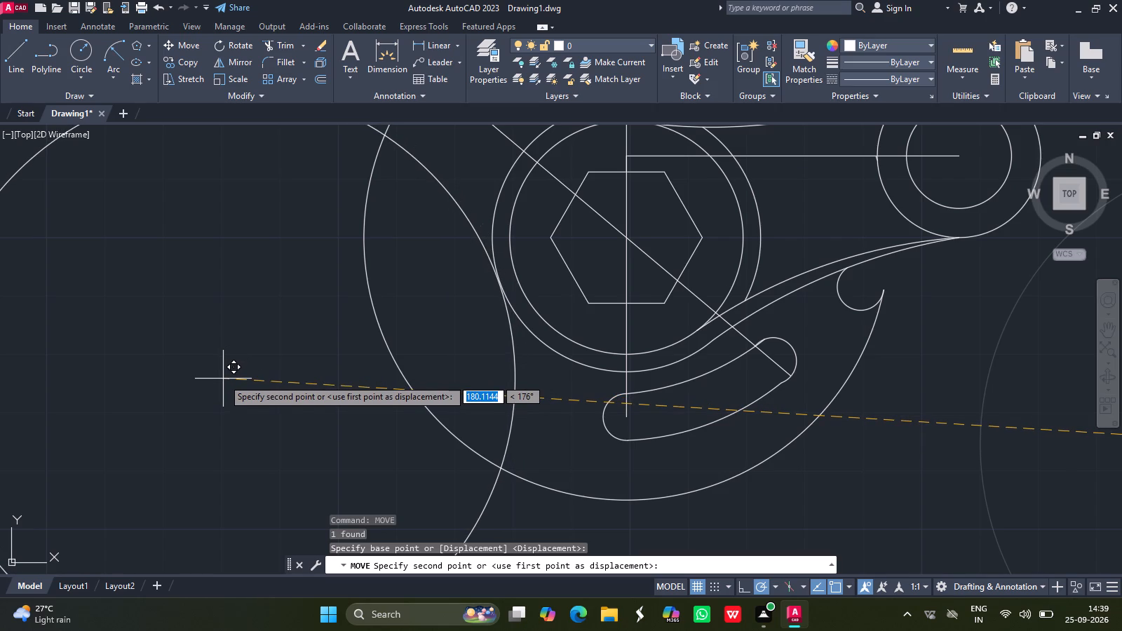
scroll(223, 379, "down", 1, "ctrl")
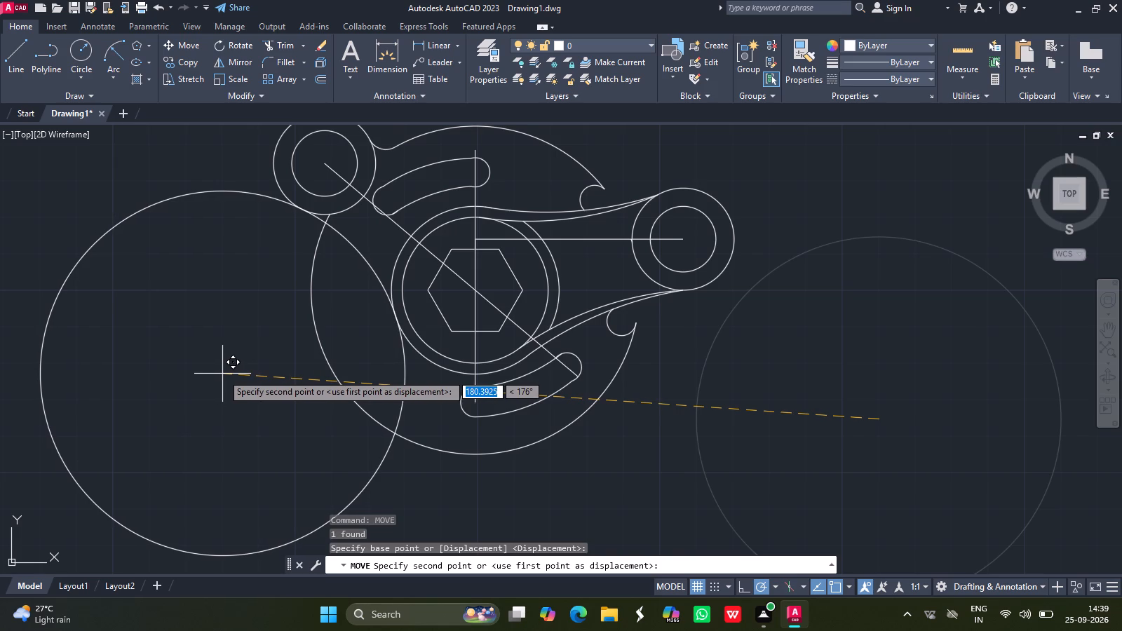
left_click(222, 374)
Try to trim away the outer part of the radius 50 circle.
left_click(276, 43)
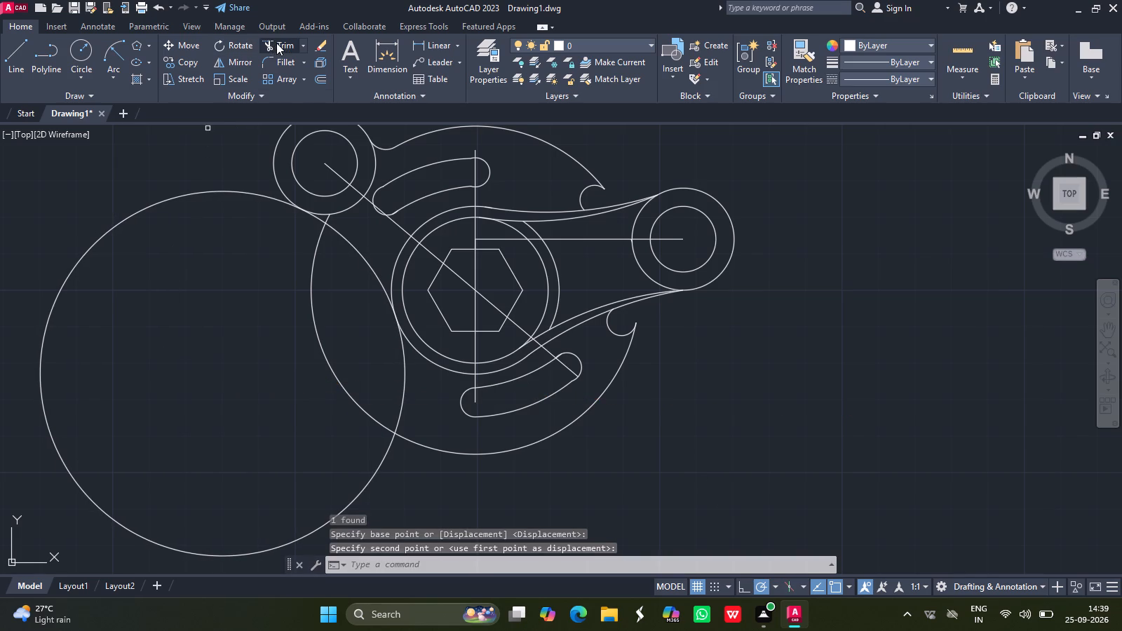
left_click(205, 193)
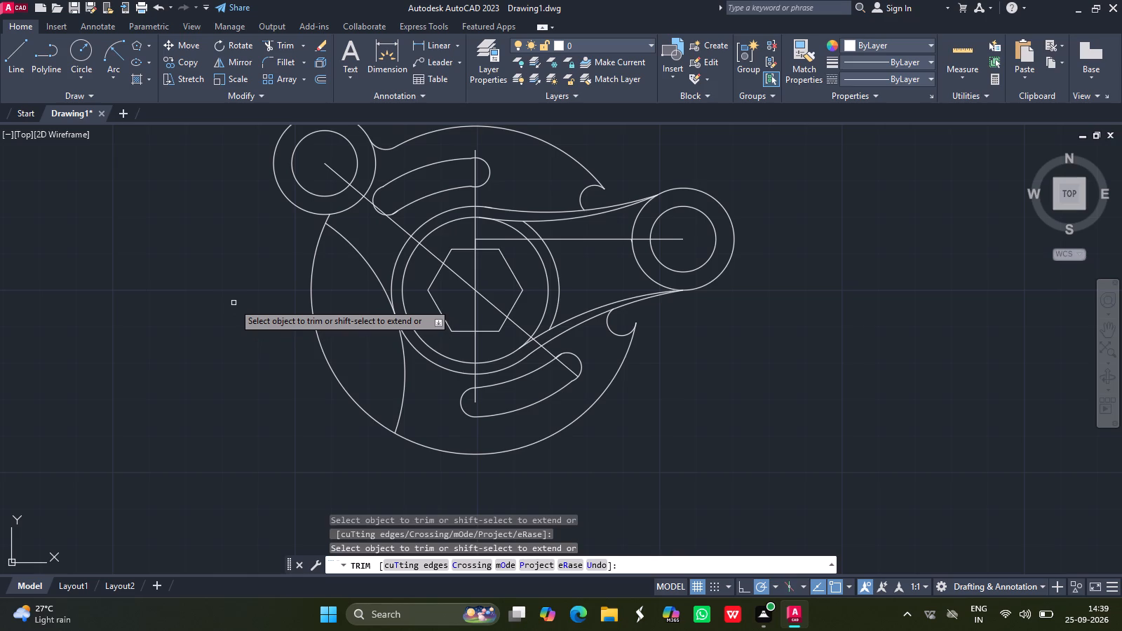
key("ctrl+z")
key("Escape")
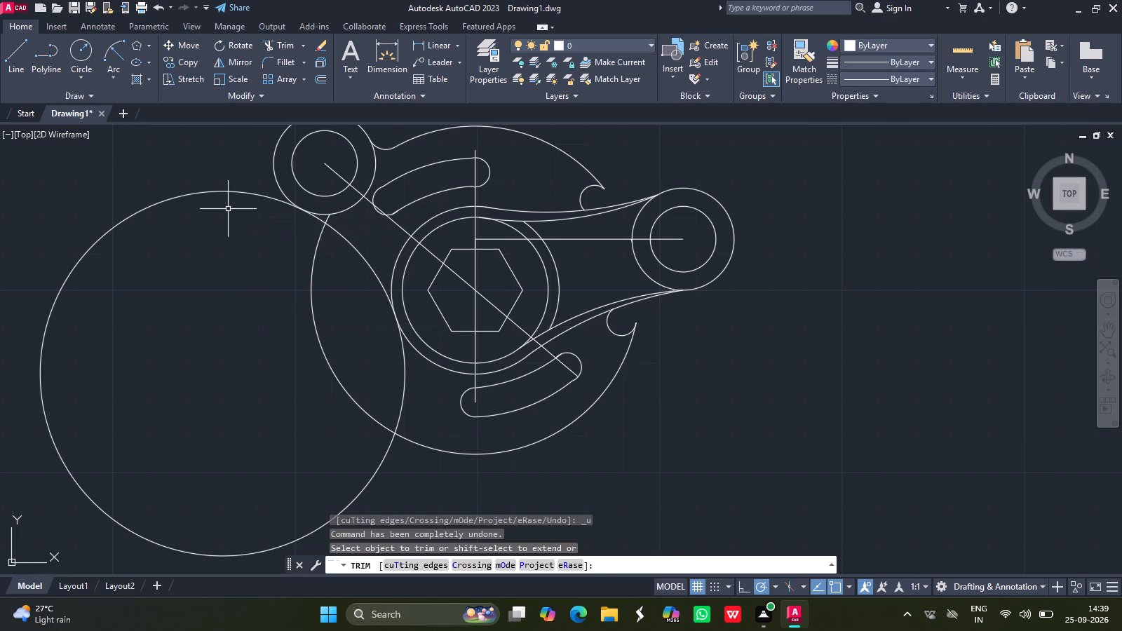
Move the radius 50 circle slightly, by about 0.1, onto the lower edge of the upper-left ring.
left_click(250, 195)
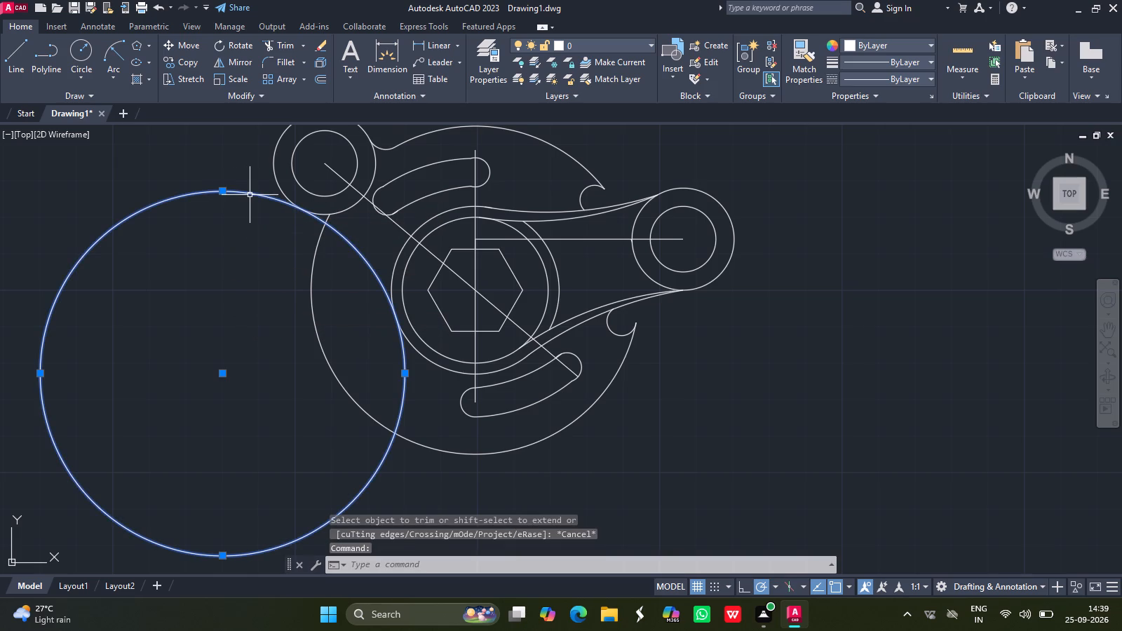
type("move")
key("Return")
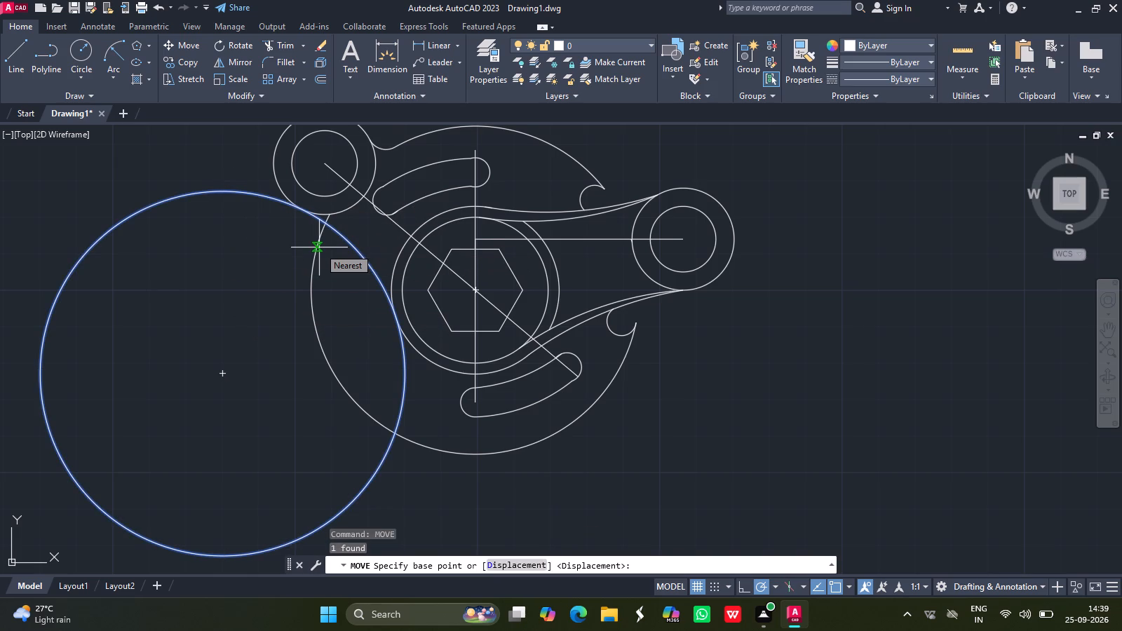
scroll(303, 206, "up", 3, "ctrl")
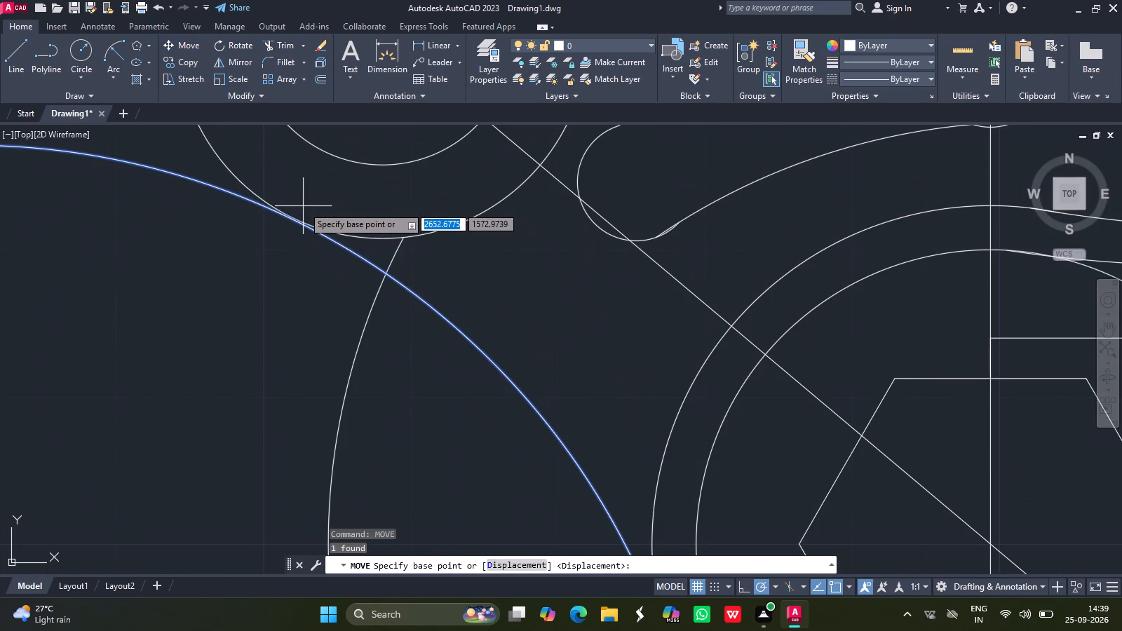
left_click(294, 221)
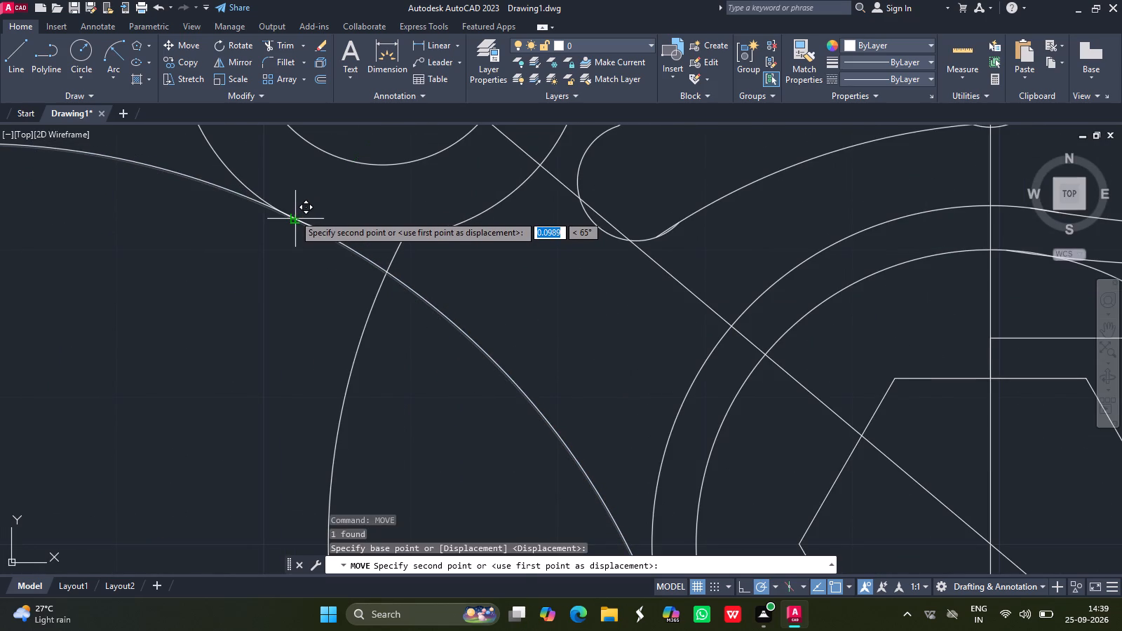
left_click(294, 217)
scroll(294, 217, "down", 3, "ctrl")
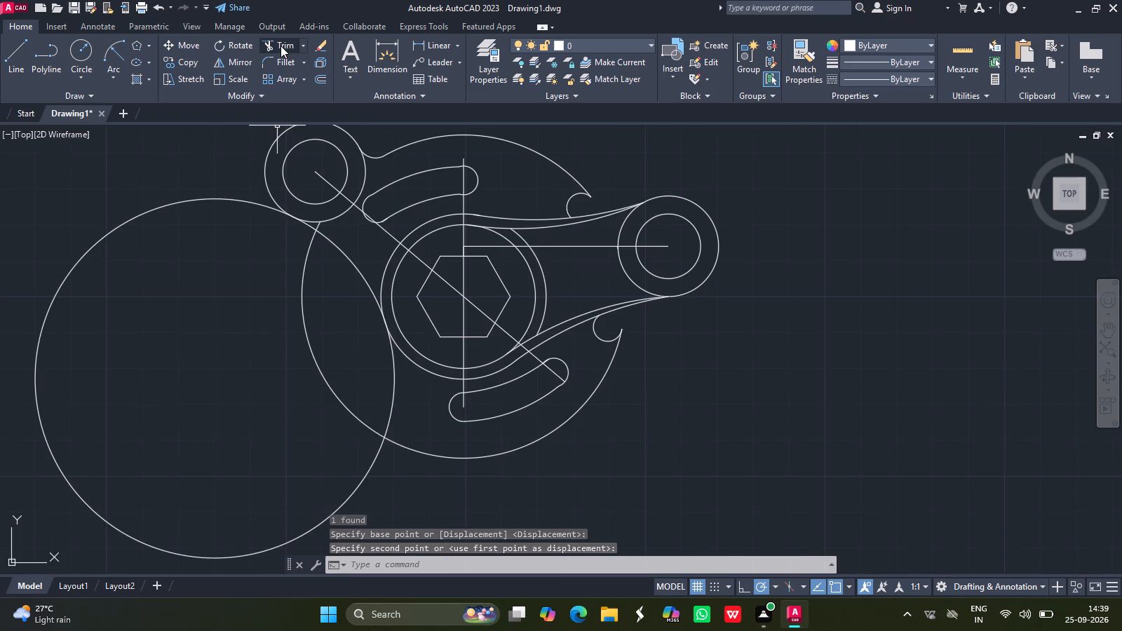
Trim away the outer part of the radius 50 circle and the body outline to its left, below the upper-left ring.
left_click(280, 46)
left_click(166, 208)
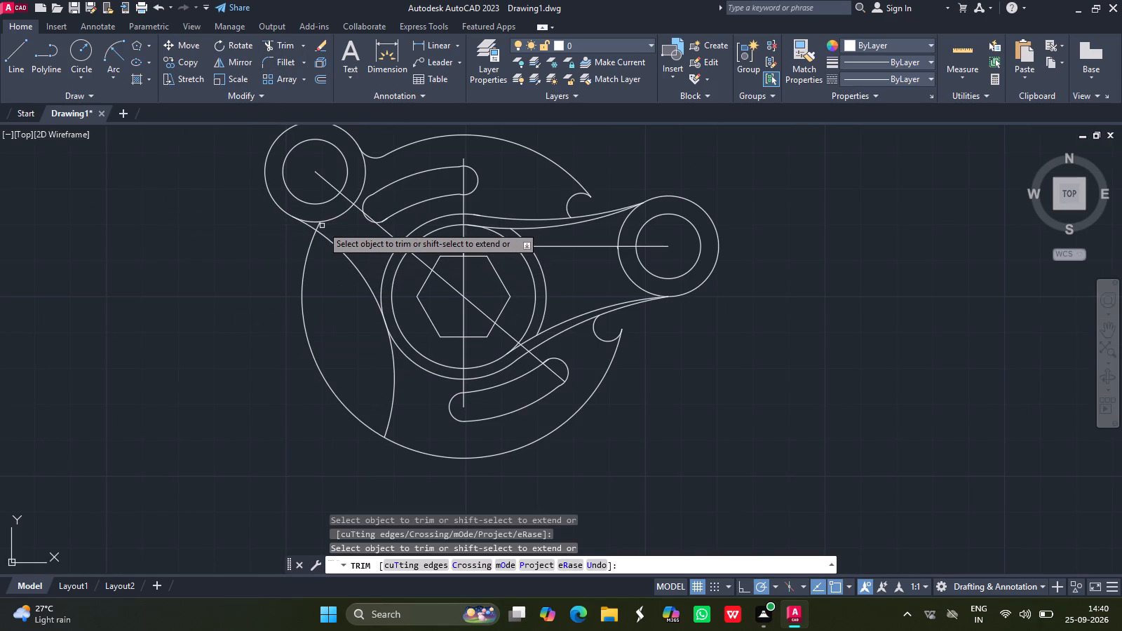
left_click_drag(320, 226, 304, 257)
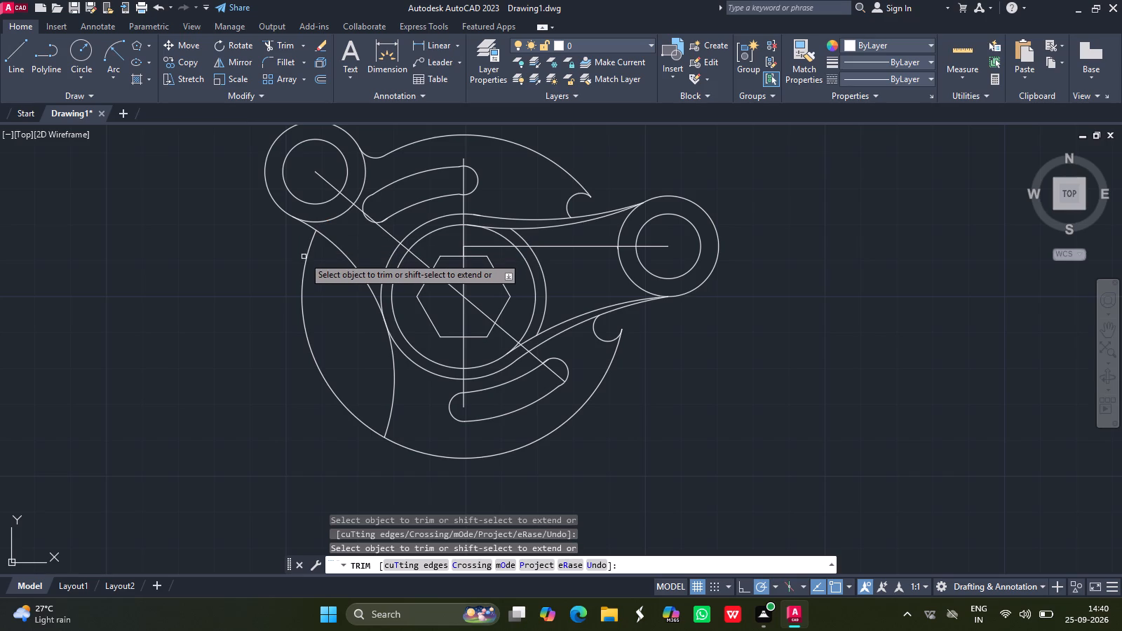
left_click_drag(304, 257, 304, 259)
left_click(304, 259)
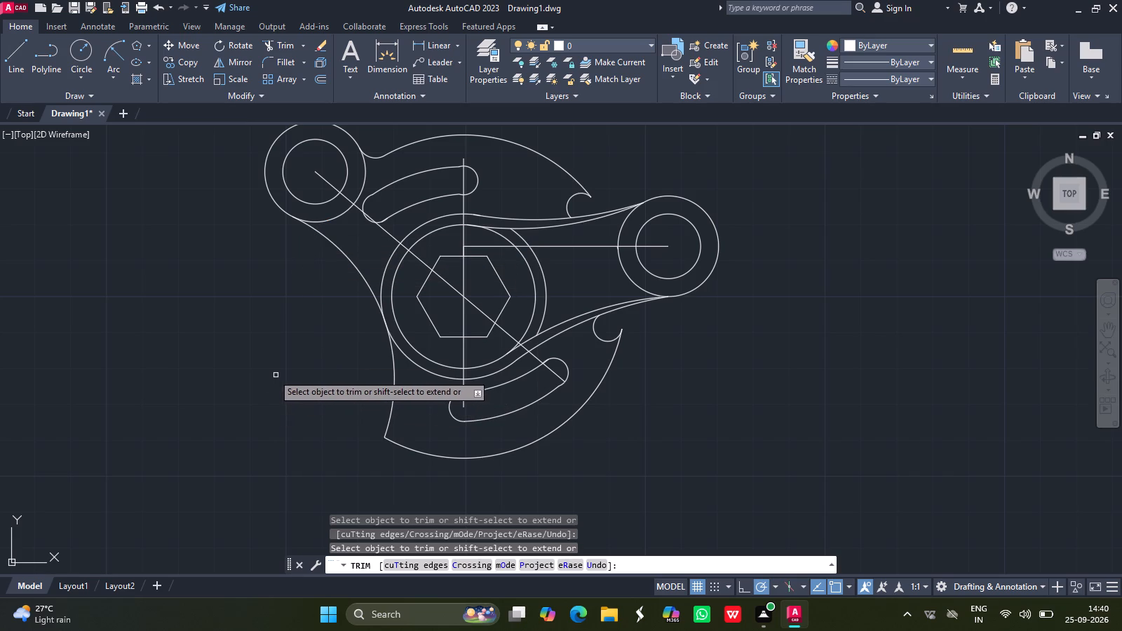
key("Return")
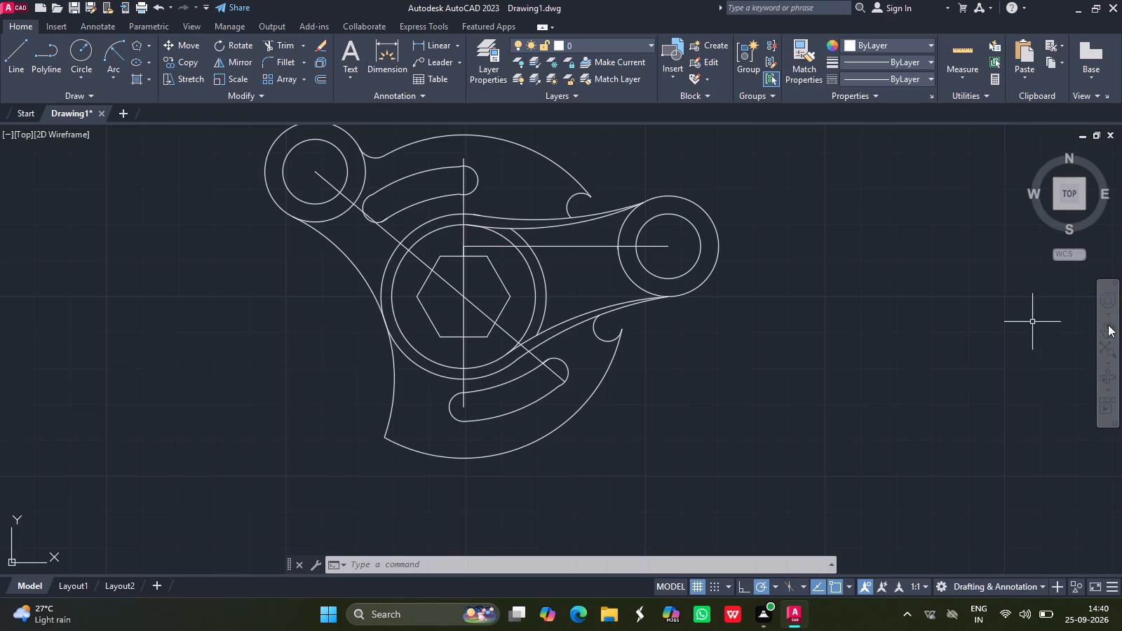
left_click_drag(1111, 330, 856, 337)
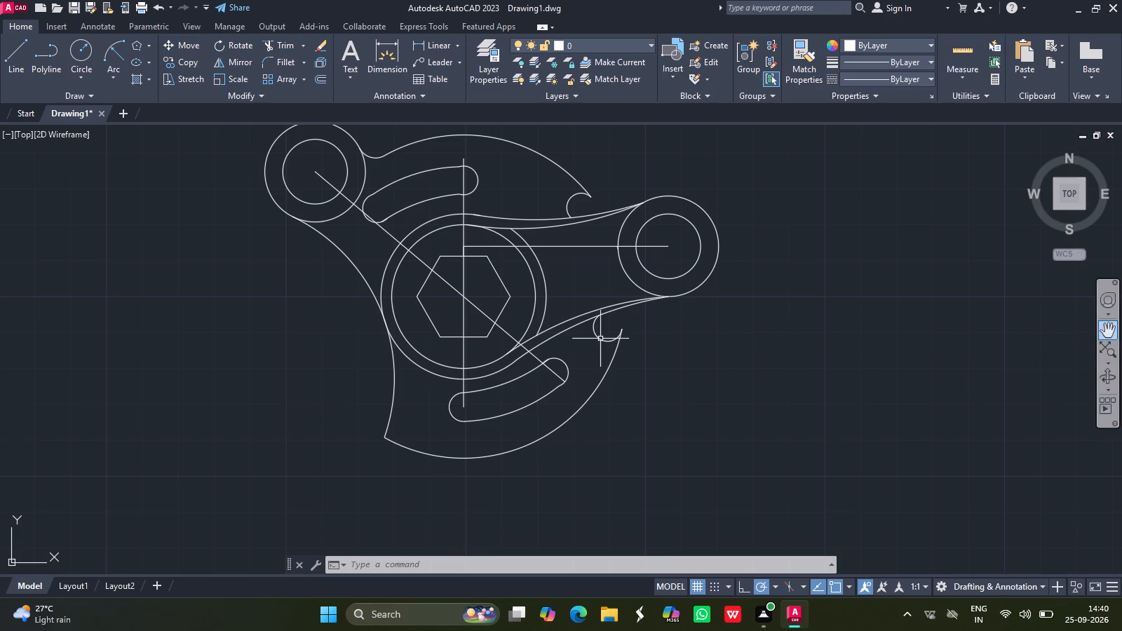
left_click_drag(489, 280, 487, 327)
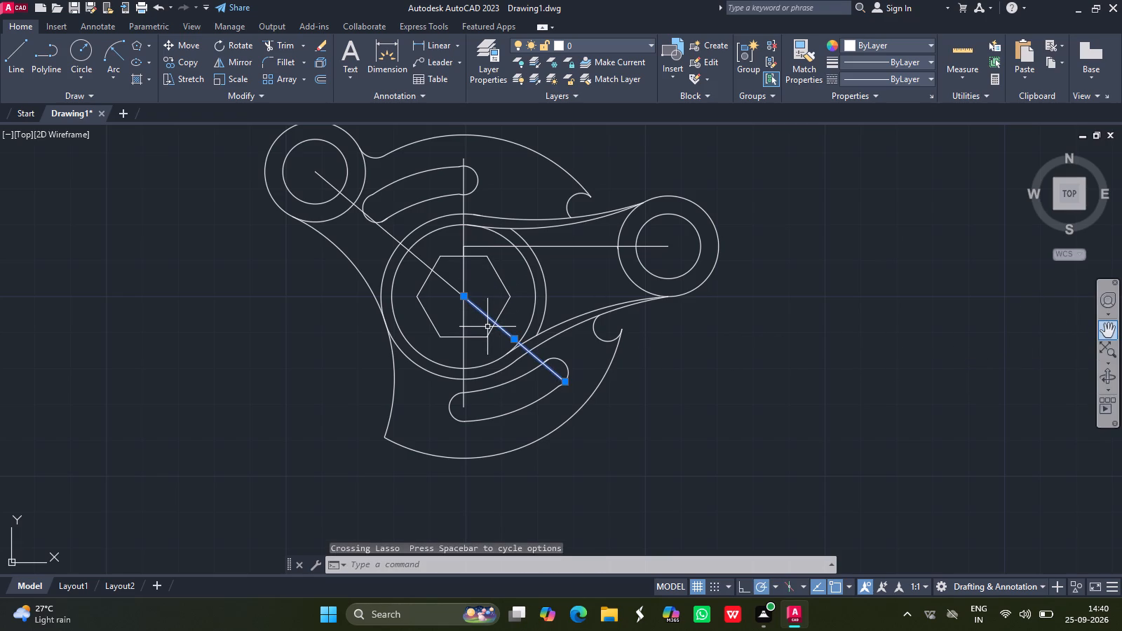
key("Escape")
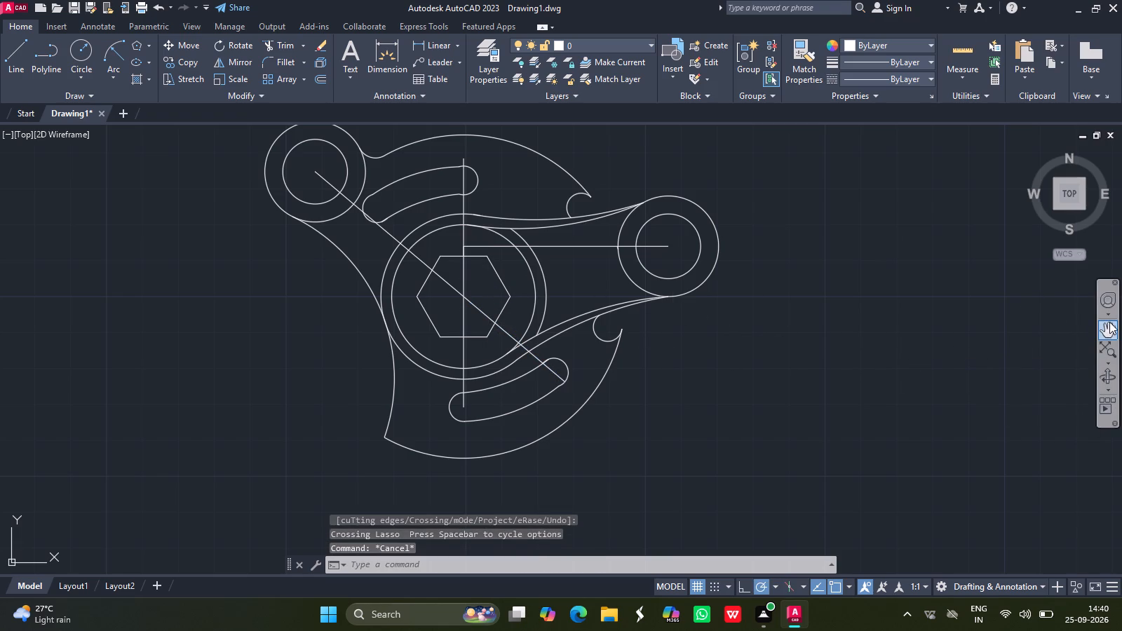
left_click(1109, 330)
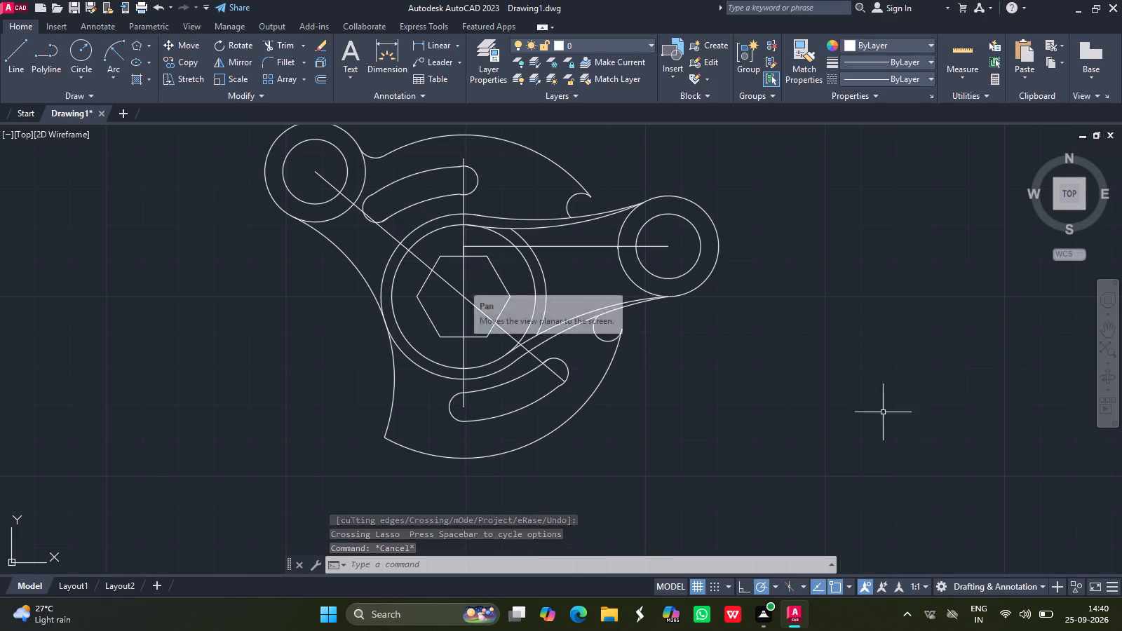
Erase the horizontal construction line running to the centre of the right-hand ring.
left_click(1111, 327)
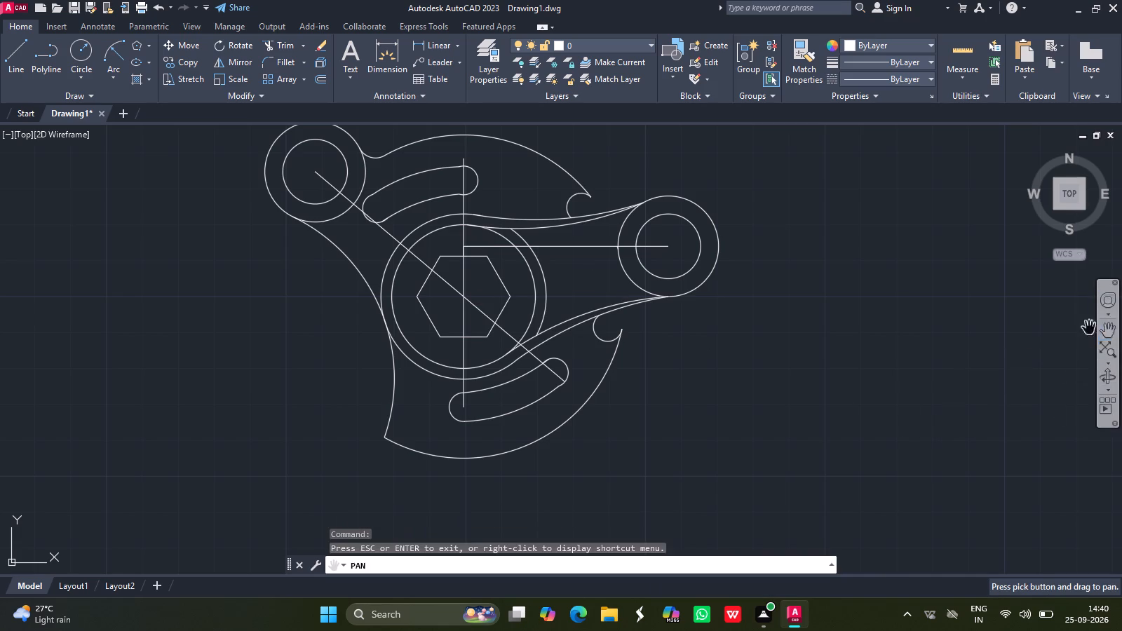
left_click_drag(502, 243, 489, 269)
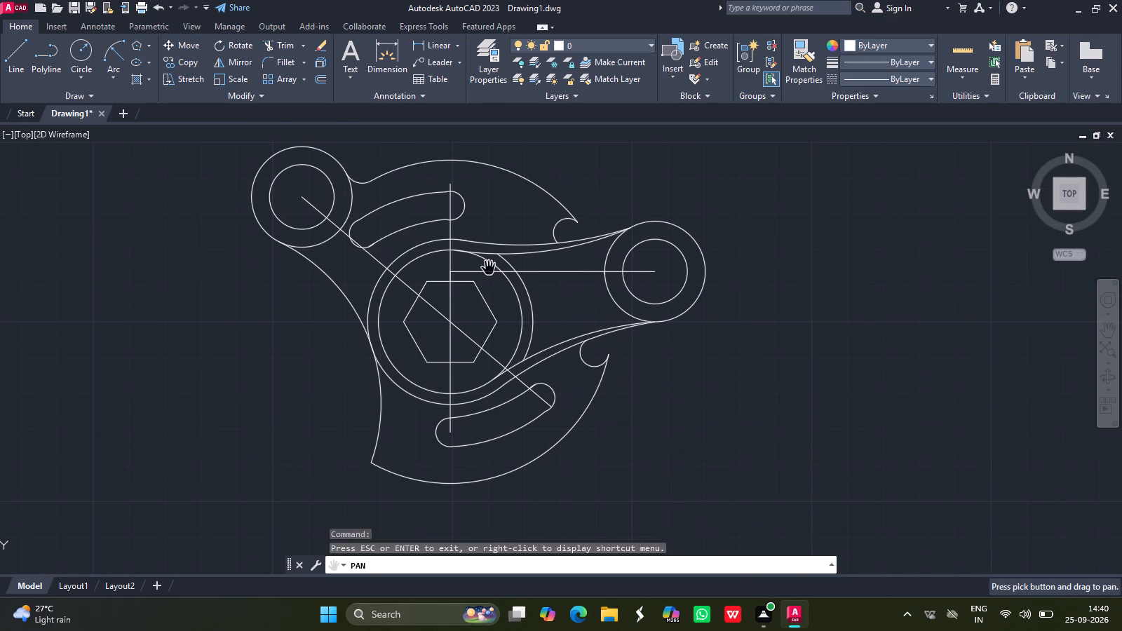
key("Escape")
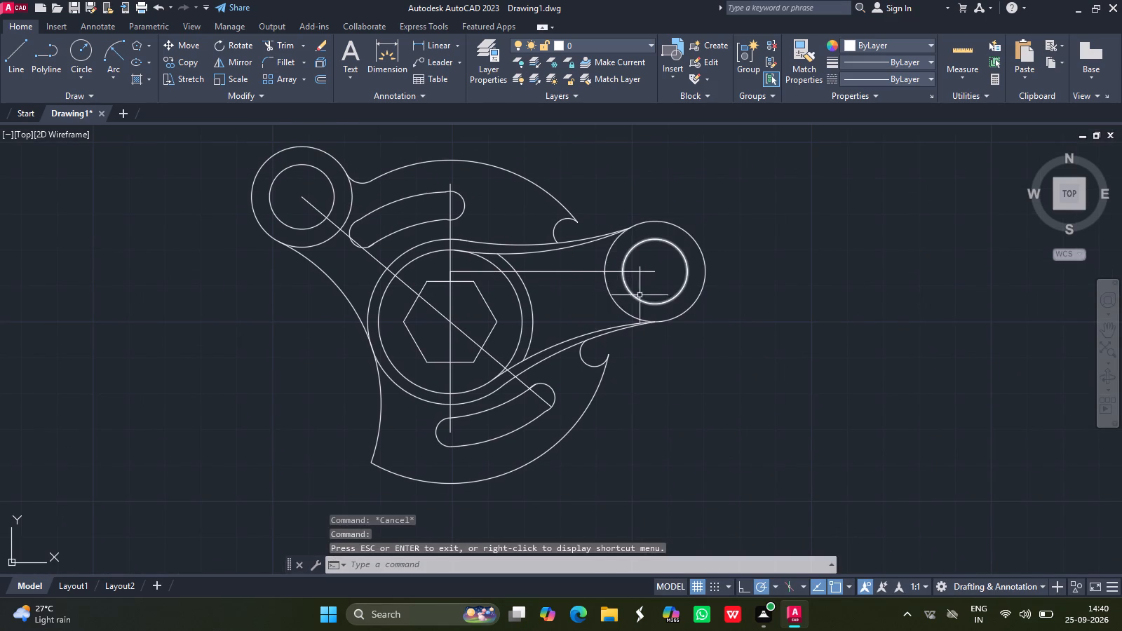
left_click(578, 272)
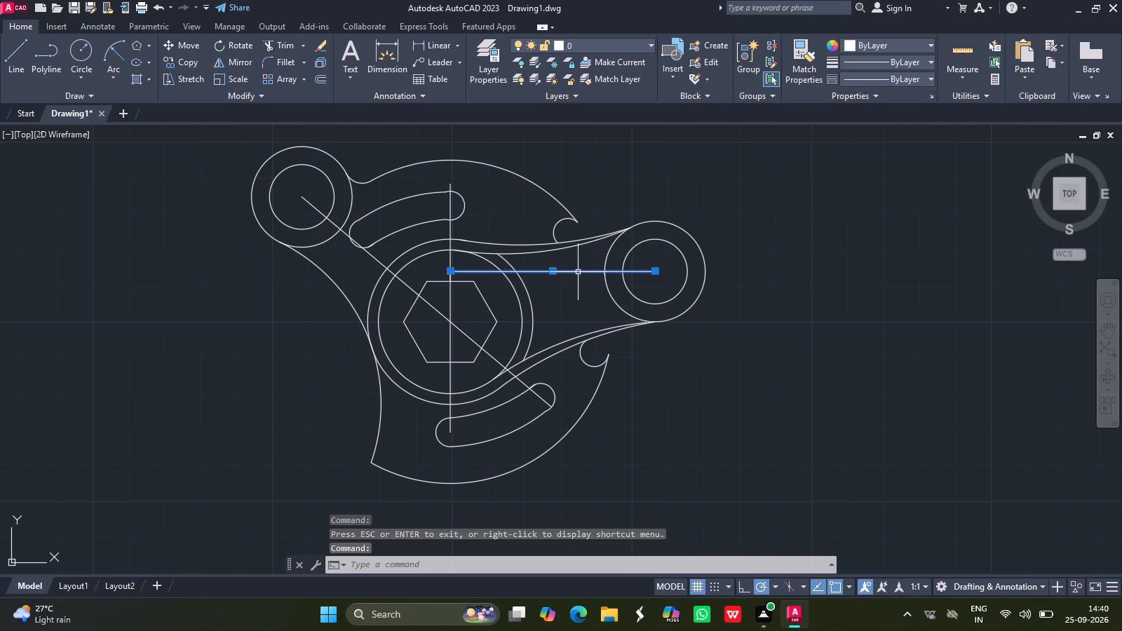
key("Delete")
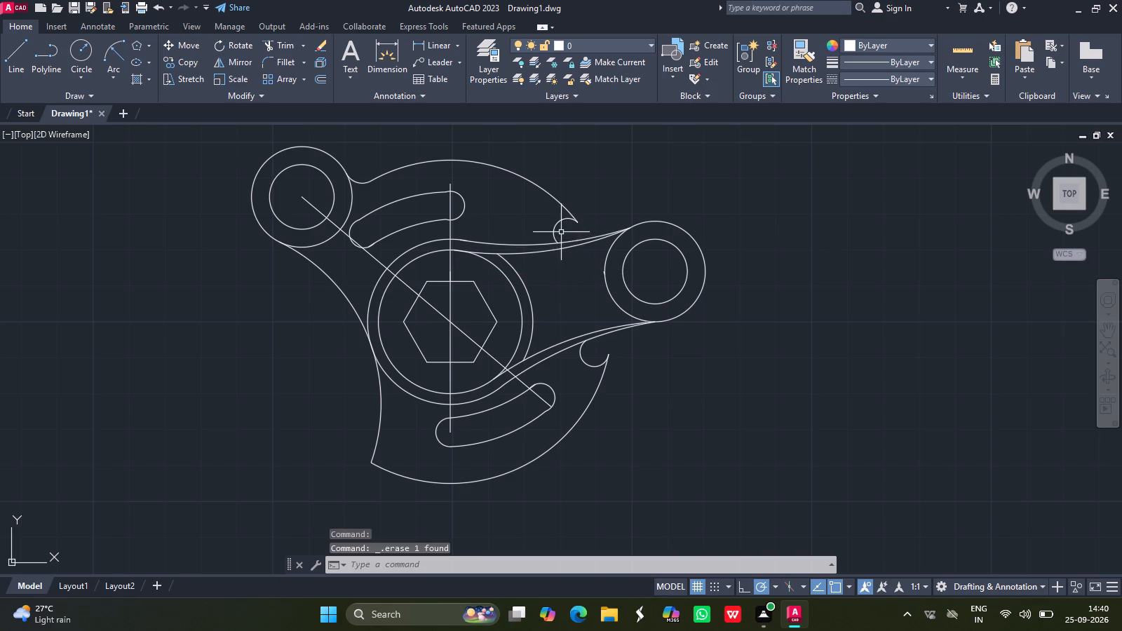
Trim the vertical centre line above and below the outer circle around the hexagon, including the parts inside both slots.
left_click(271, 43)
left_click(450, 189)
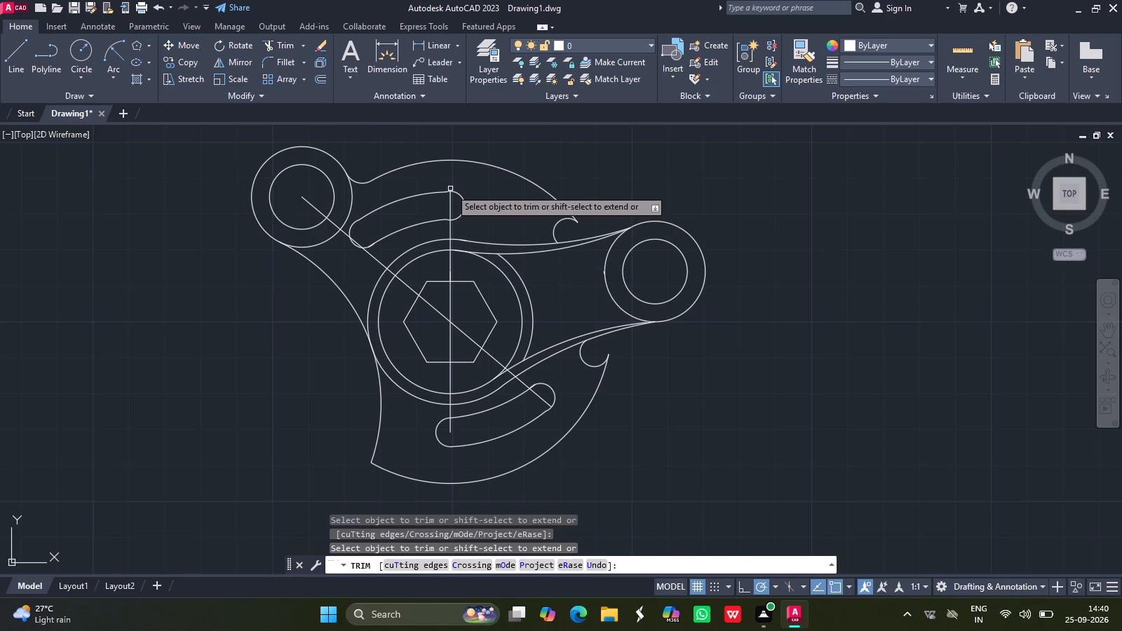
left_click_drag(450, 200, 450, 228)
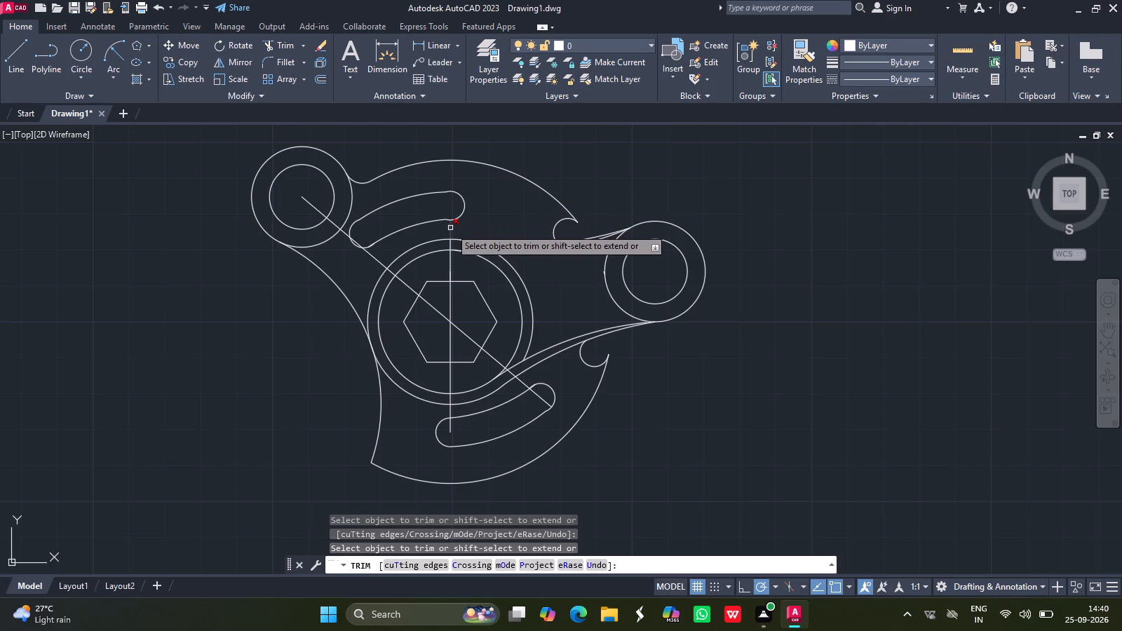
left_click_drag(450, 228, 456, 403)
left_click_drag(452, 426, 450, 413)
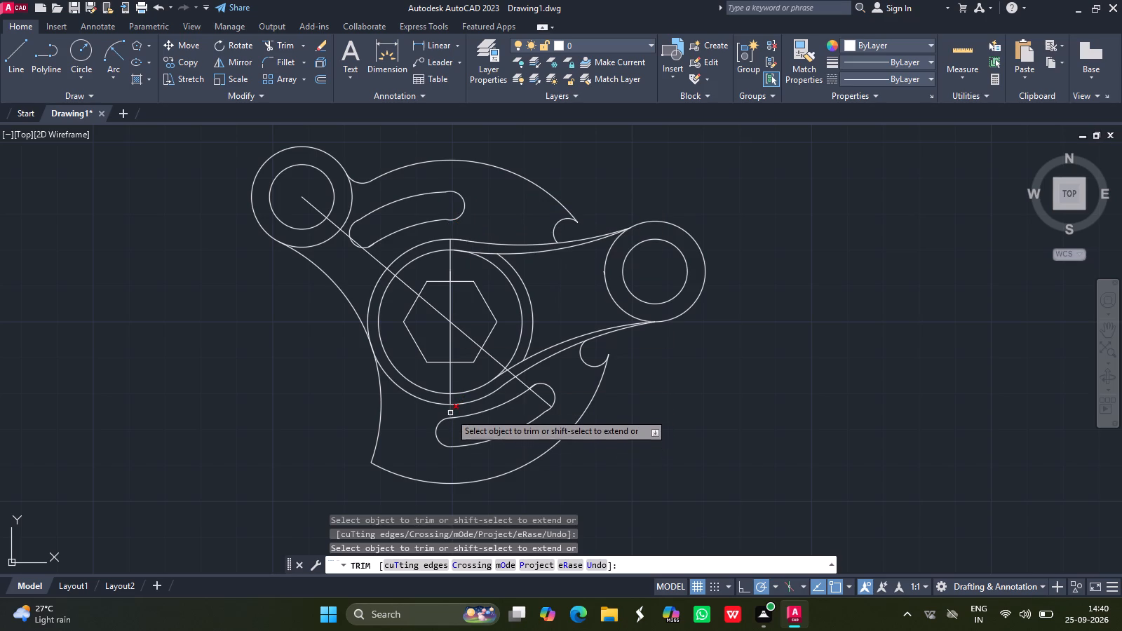
left_click_drag(450, 413, 450, 412)
left_click(450, 412)
key("Return")
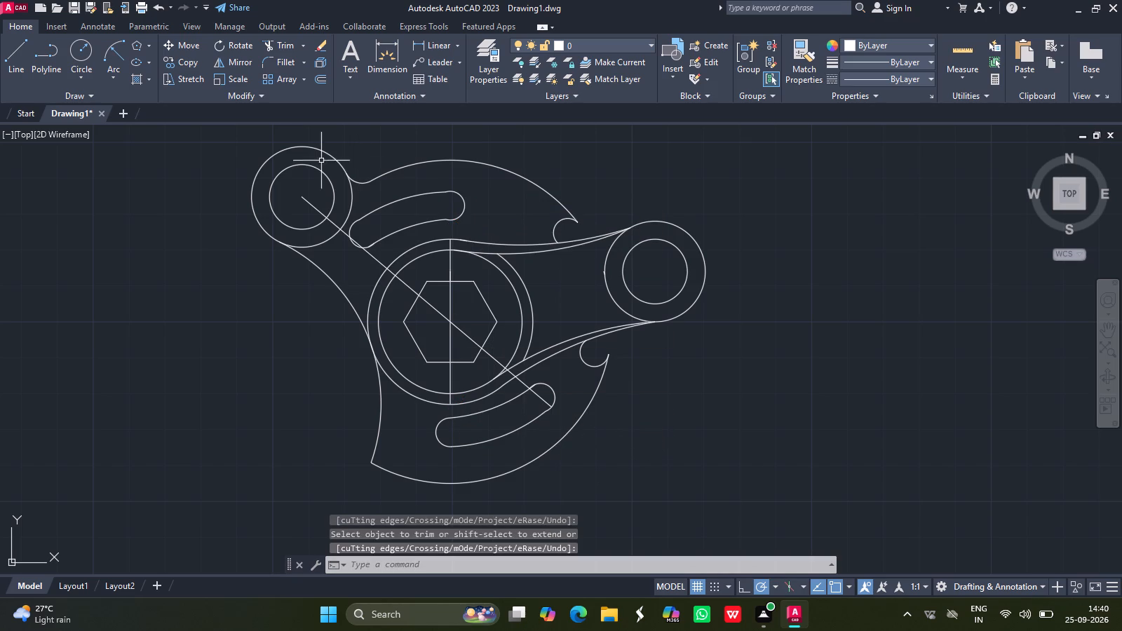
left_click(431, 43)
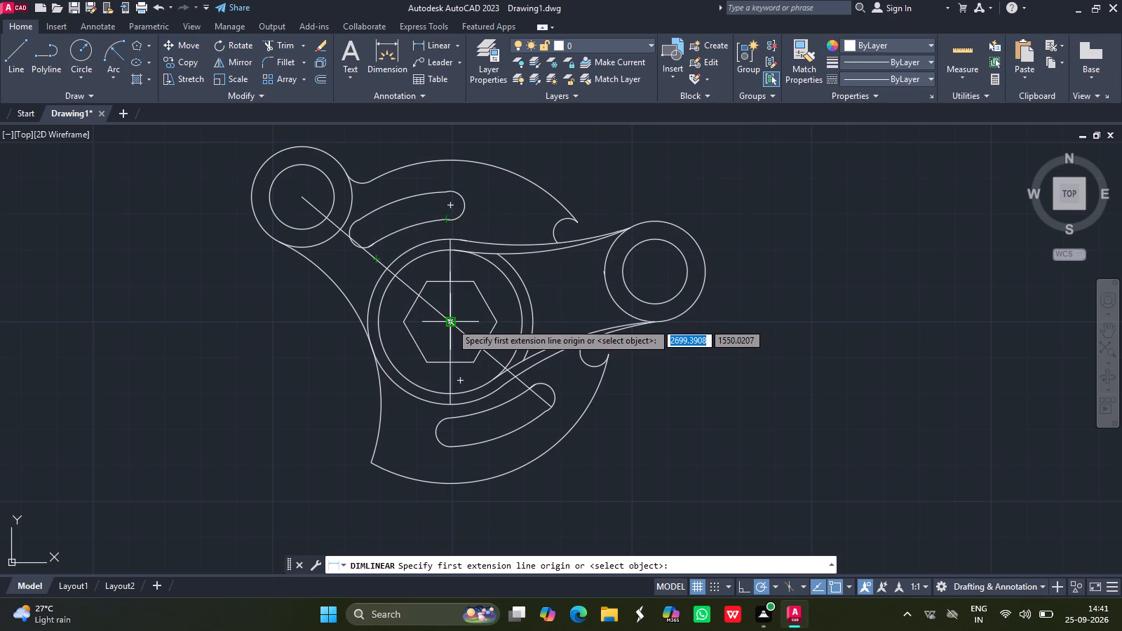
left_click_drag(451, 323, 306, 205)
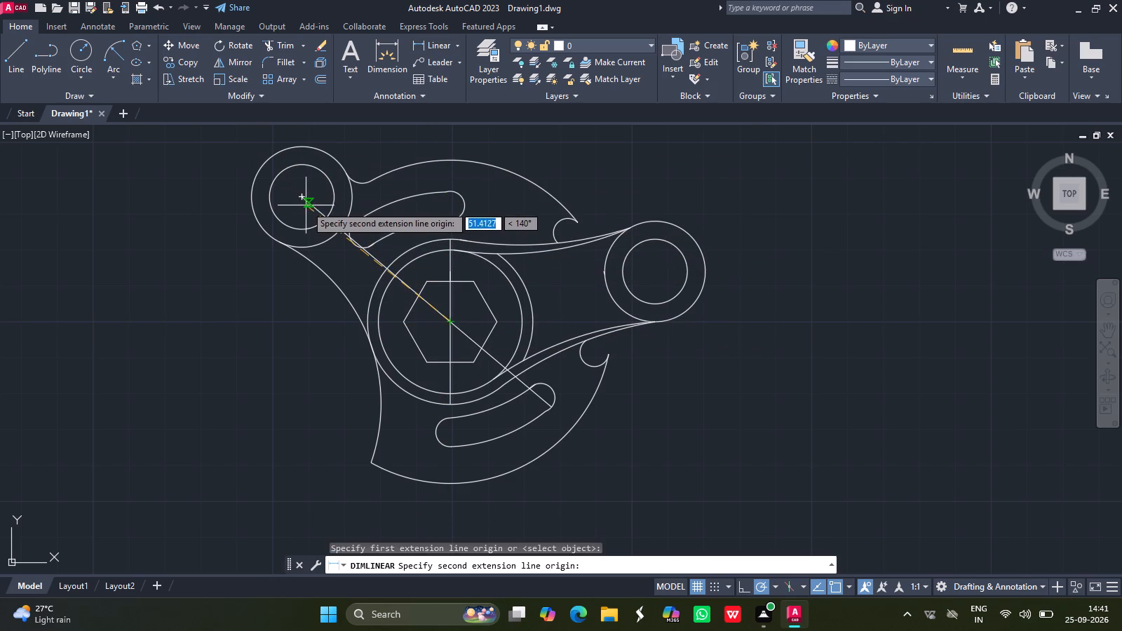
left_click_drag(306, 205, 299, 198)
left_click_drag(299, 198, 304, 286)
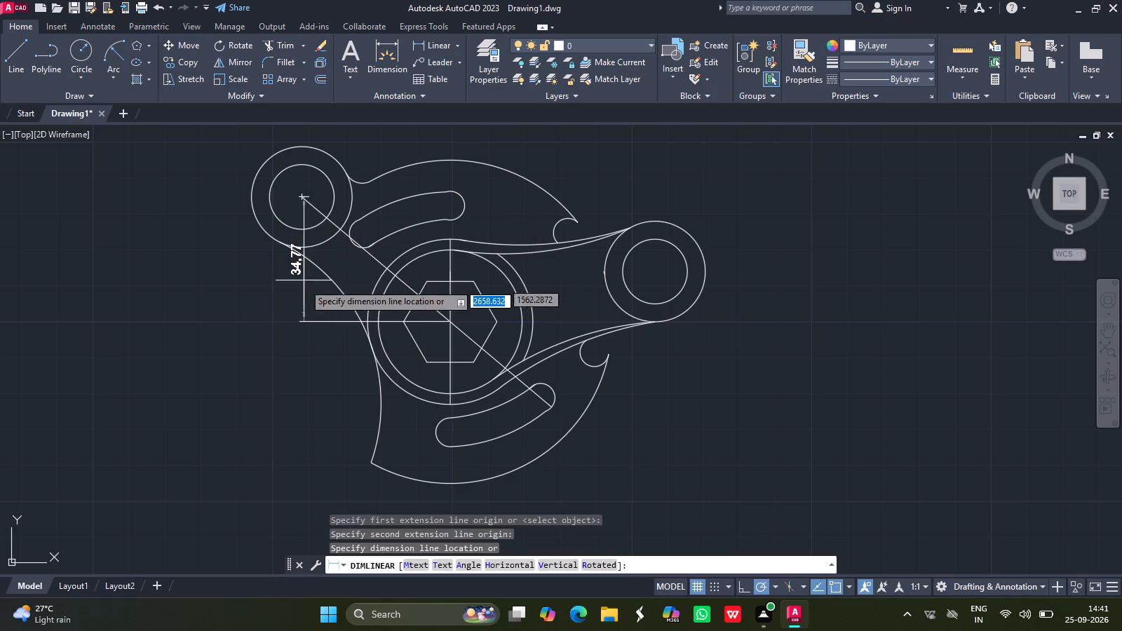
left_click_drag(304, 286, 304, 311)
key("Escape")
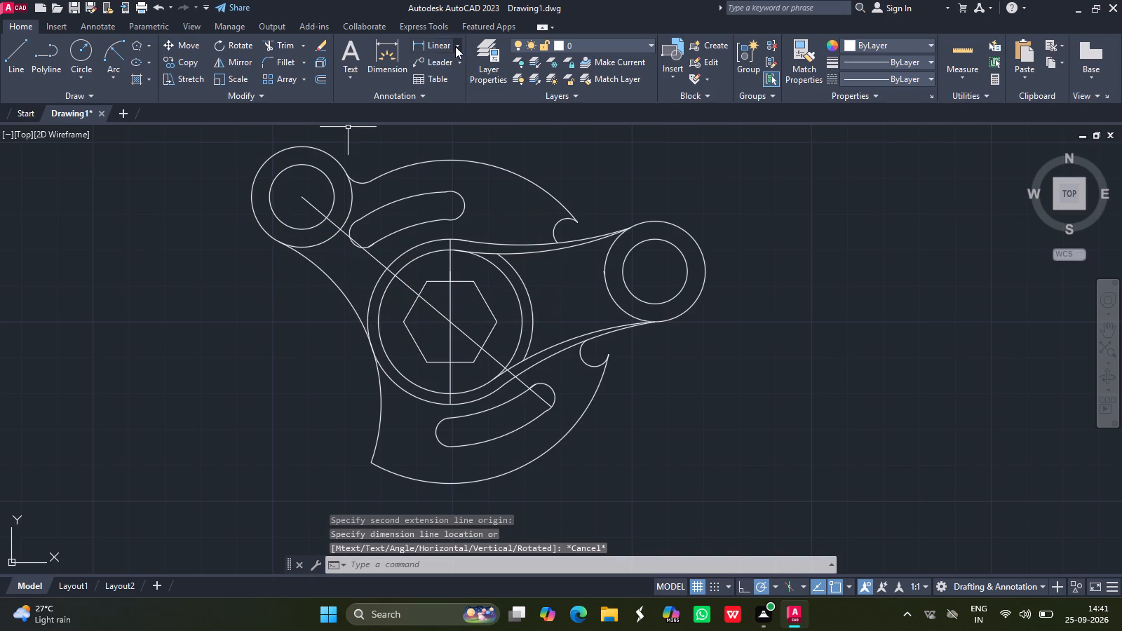
Add an aligned dimension between the hexagon's centre and the upper-left ring's centre, placed just below the slanted centre line.
left_click(457, 49)
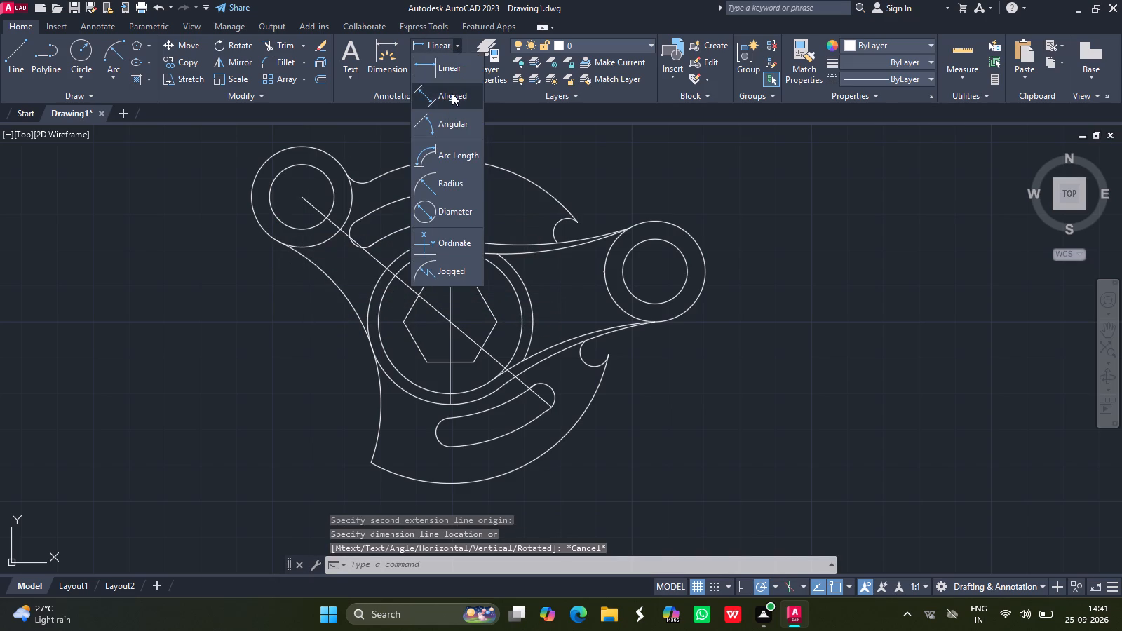
left_click(452, 93)
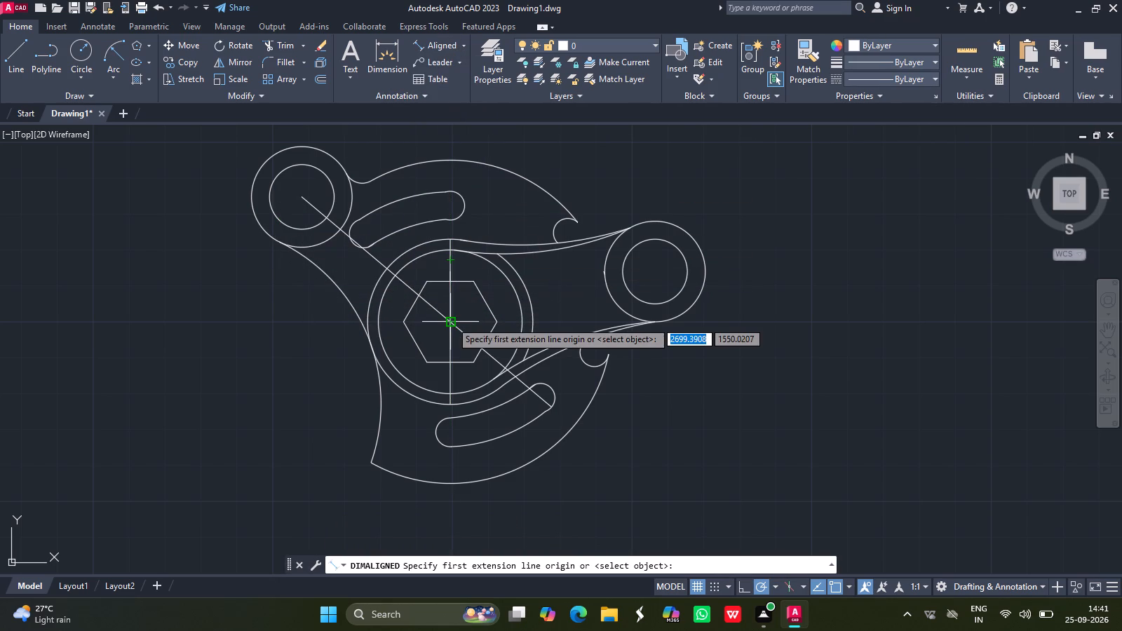
left_click_drag(451, 321, 303, 192)
left_click(303, 192)
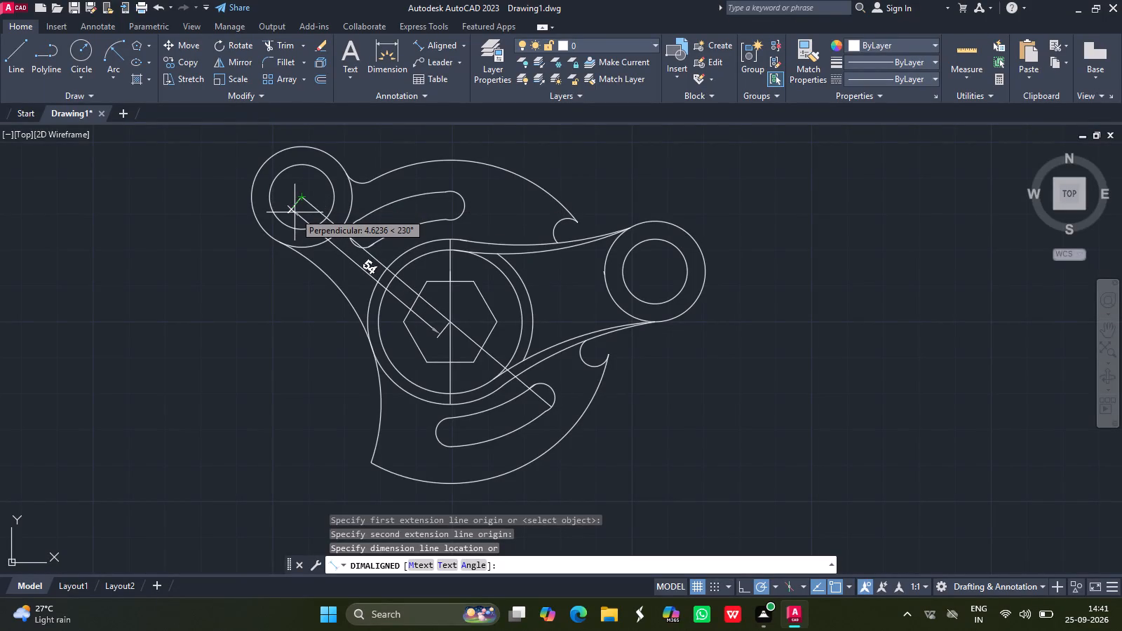
left_click(295, 212)
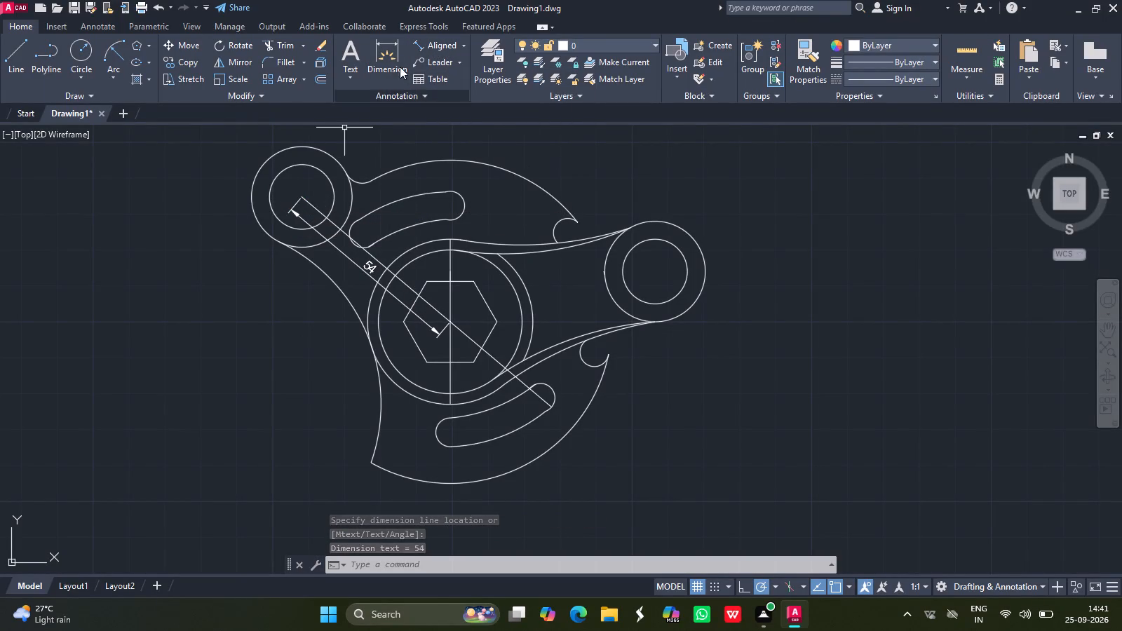
Add a horizontal linear dimension from the hexagon's centre to its right vertex, placed just below the centre.
left_click(464, 45)
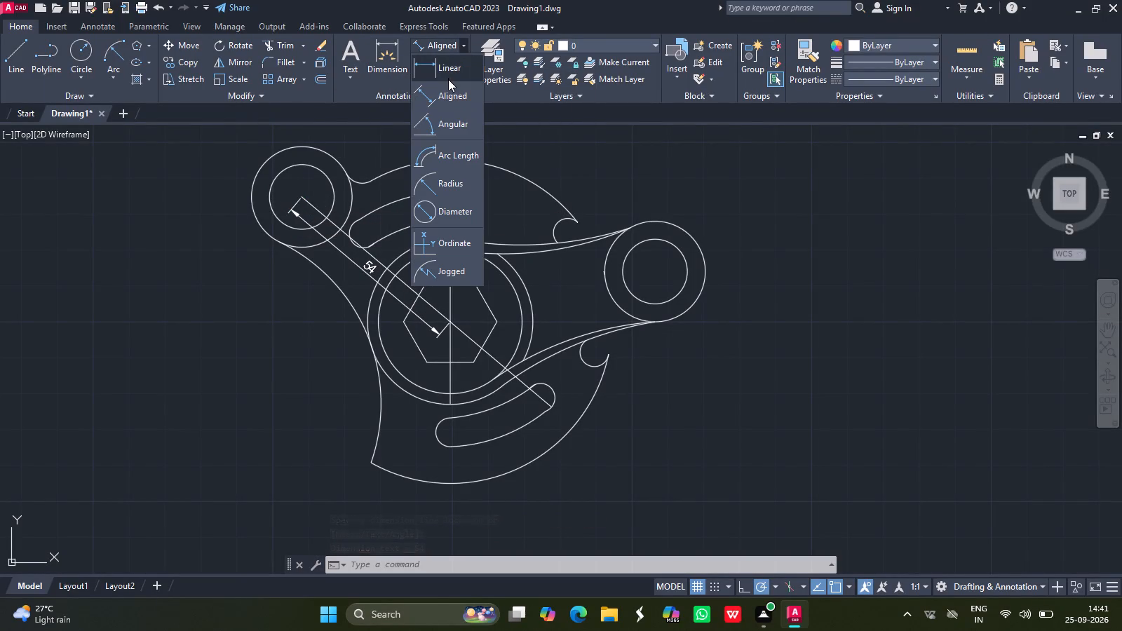
left_click(448, 71)
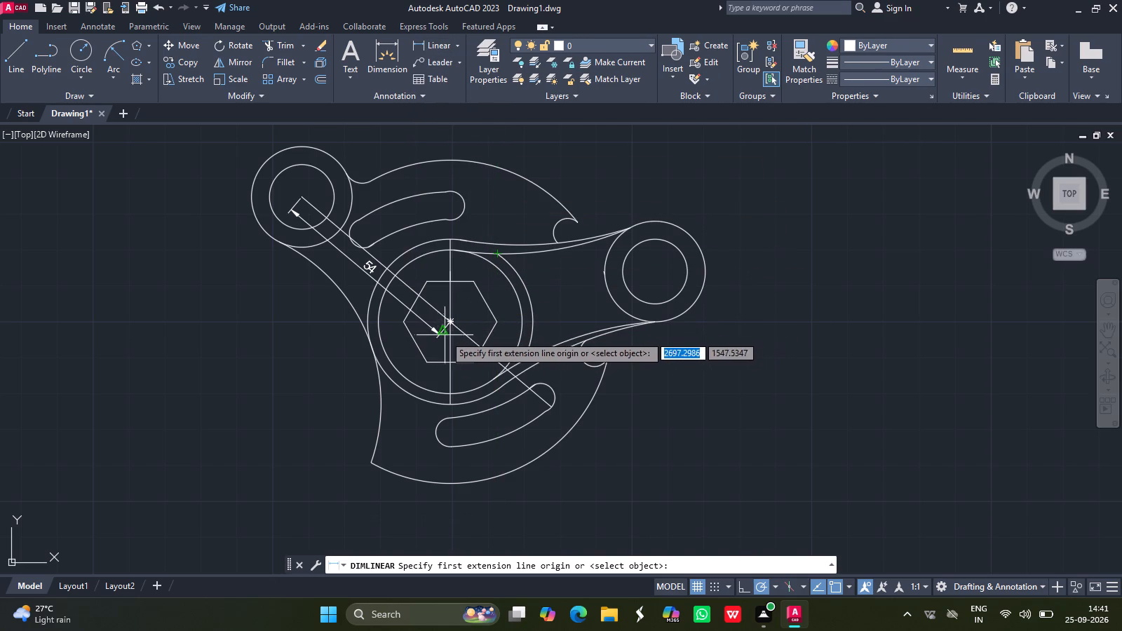
left_click_drag(452, 323, 498, 323)
left_click_drag(498, 323, 496, 334)
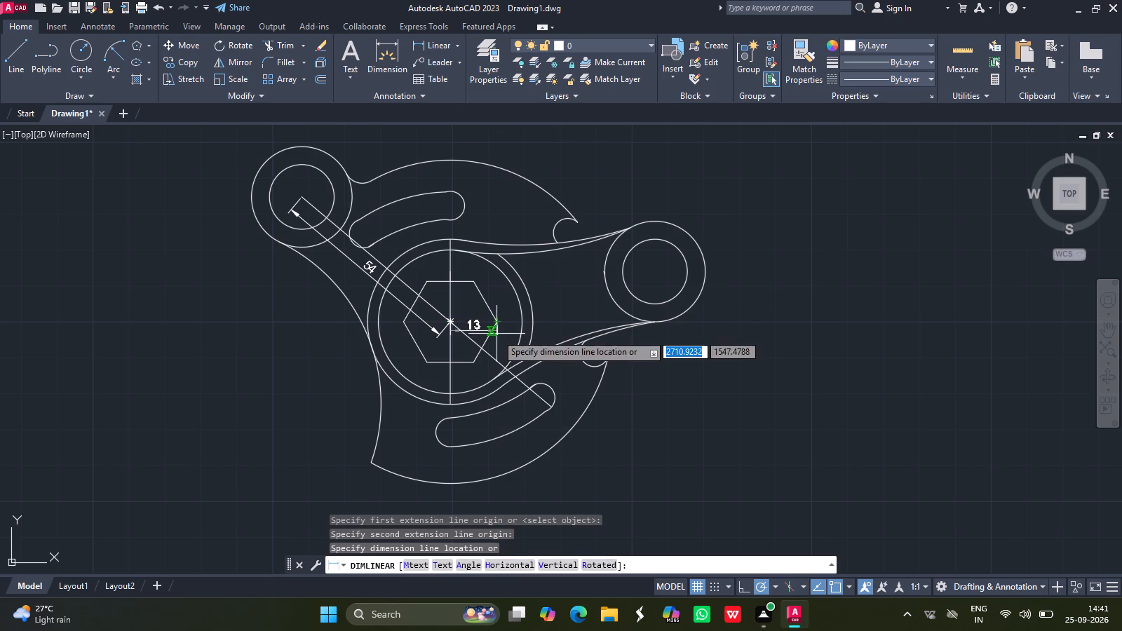
left_click(496, 334)
Add a vertical linear dimension between the hexagon's centre and the right ring's centre, placed midway along the right arm.
left_click(433, 46)
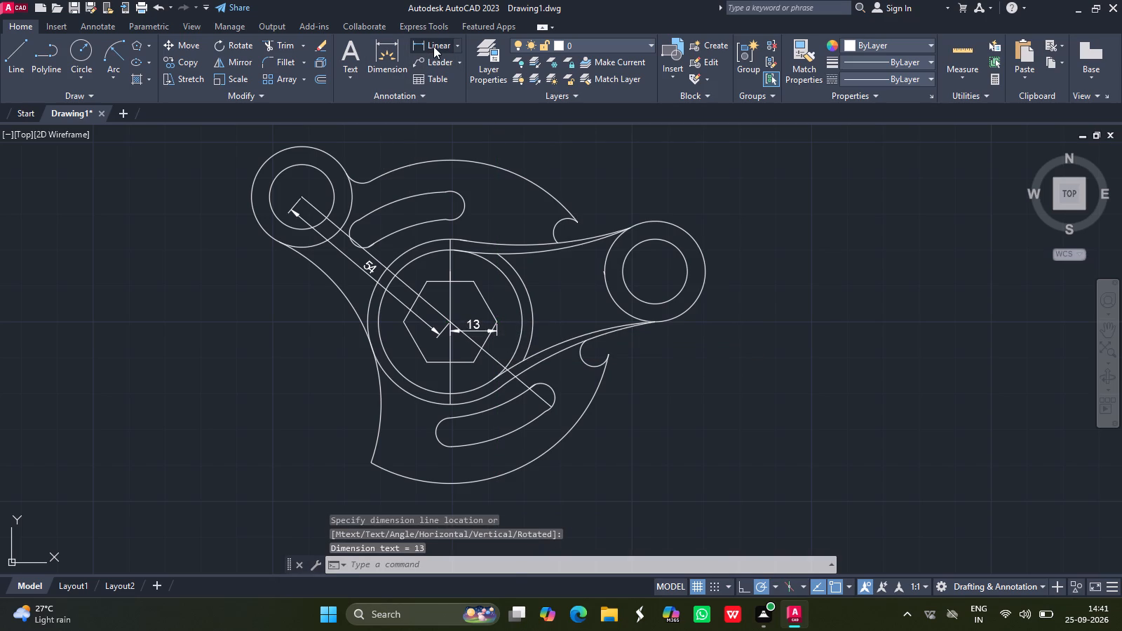
left_click(449, 318)
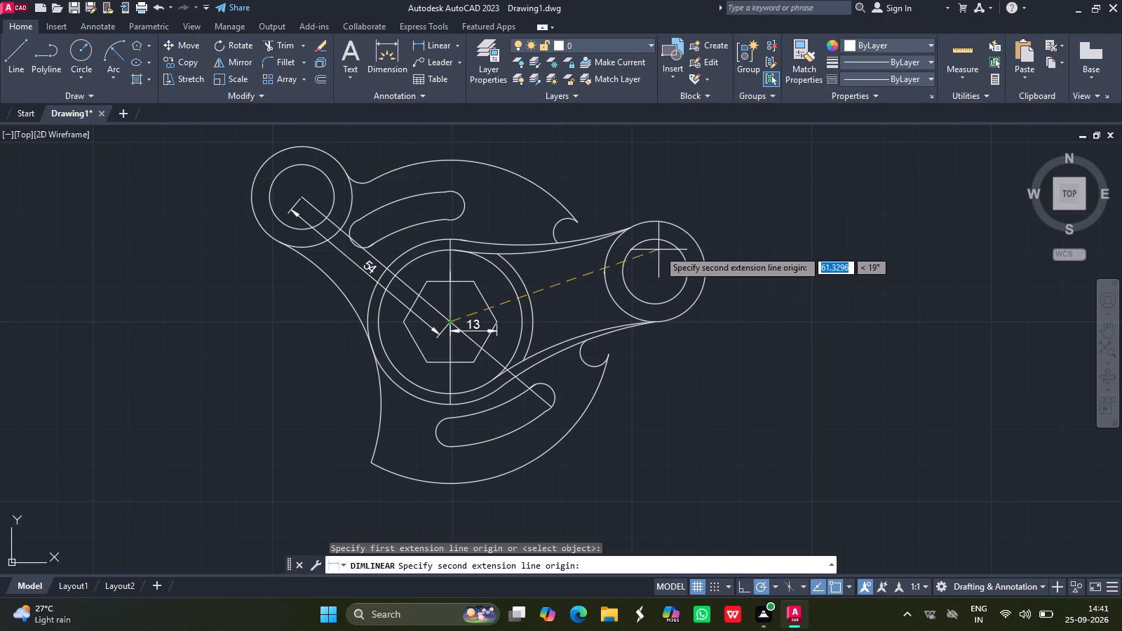
left_click_drag(658, 269, 569, 299)
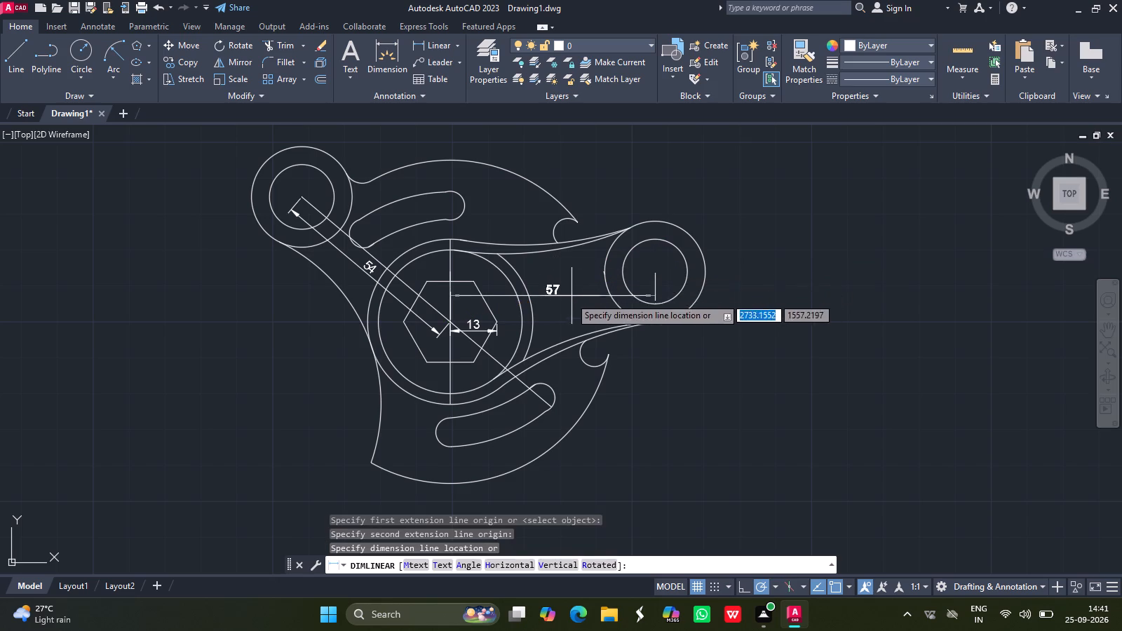
left_click_drag(569, 299, 688, 361)
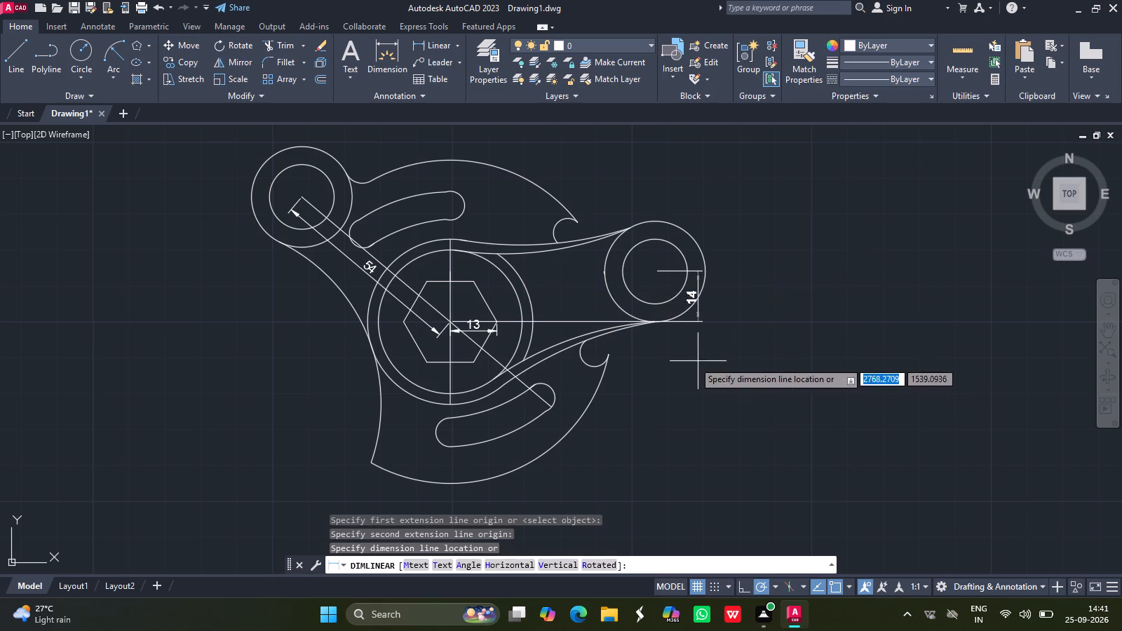
left_click_drag(688, 361, 876, 313)
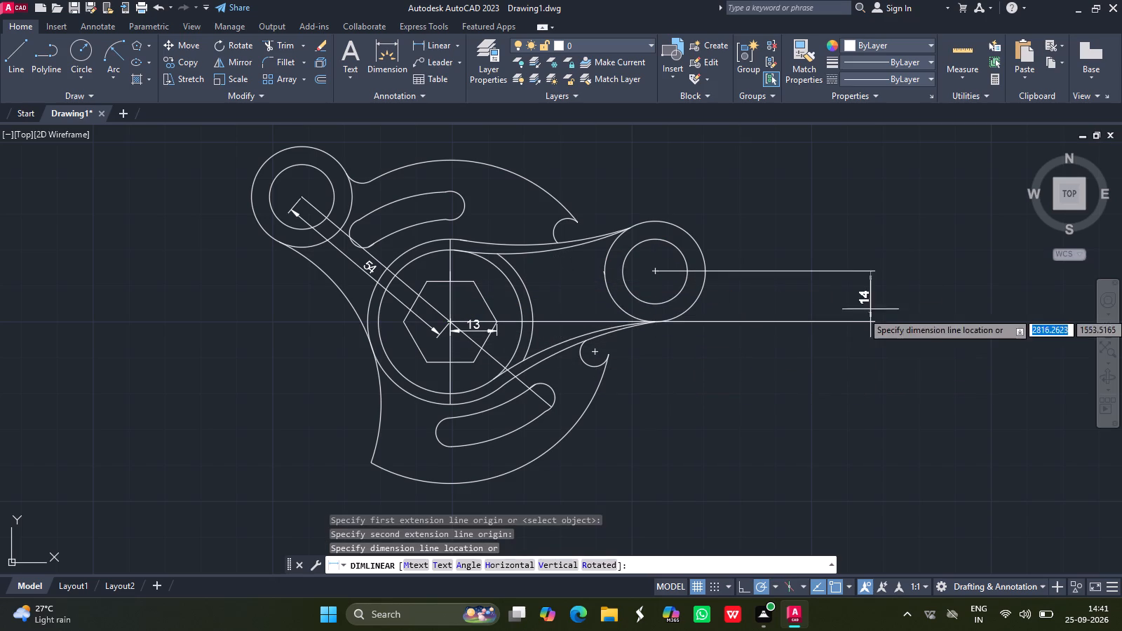
left_click_drag(876, 313, 554, 297)
left_click(554, 297)
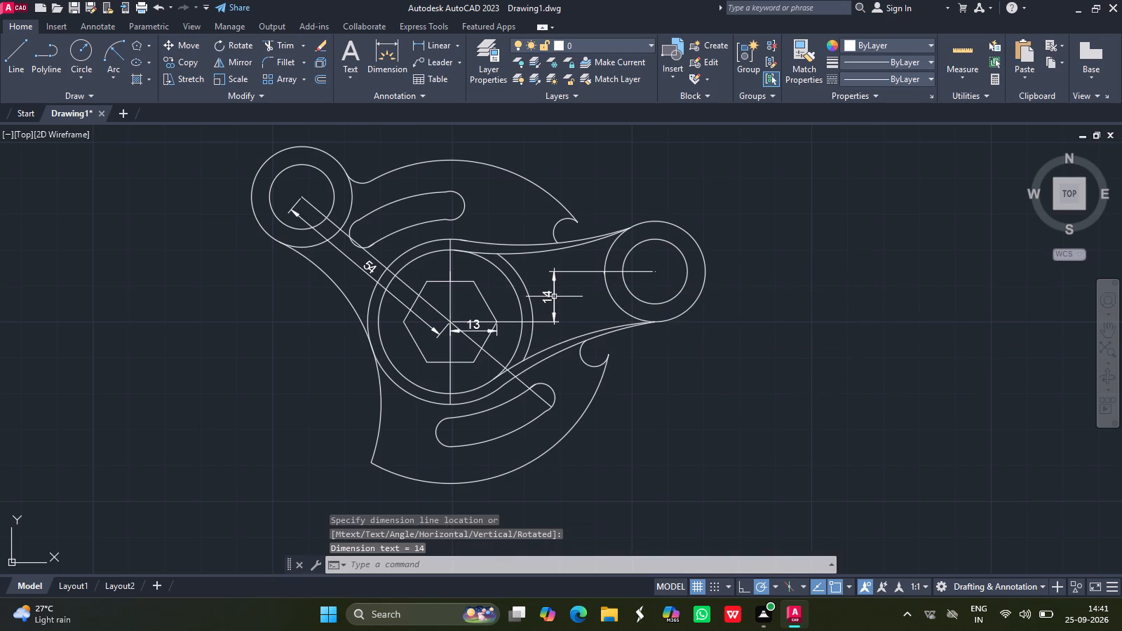
Add a horizontal linear dimension between the hexagon's centre and the right ring's centre, placed below the right arm.
left_click(437, 47)
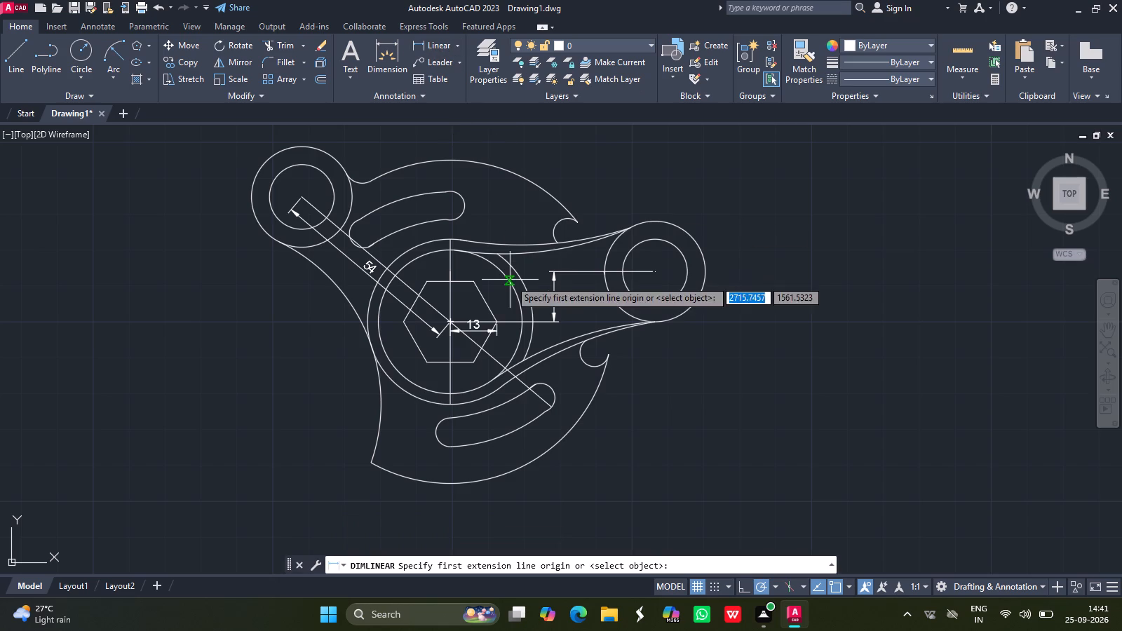
left_click(450, 323)
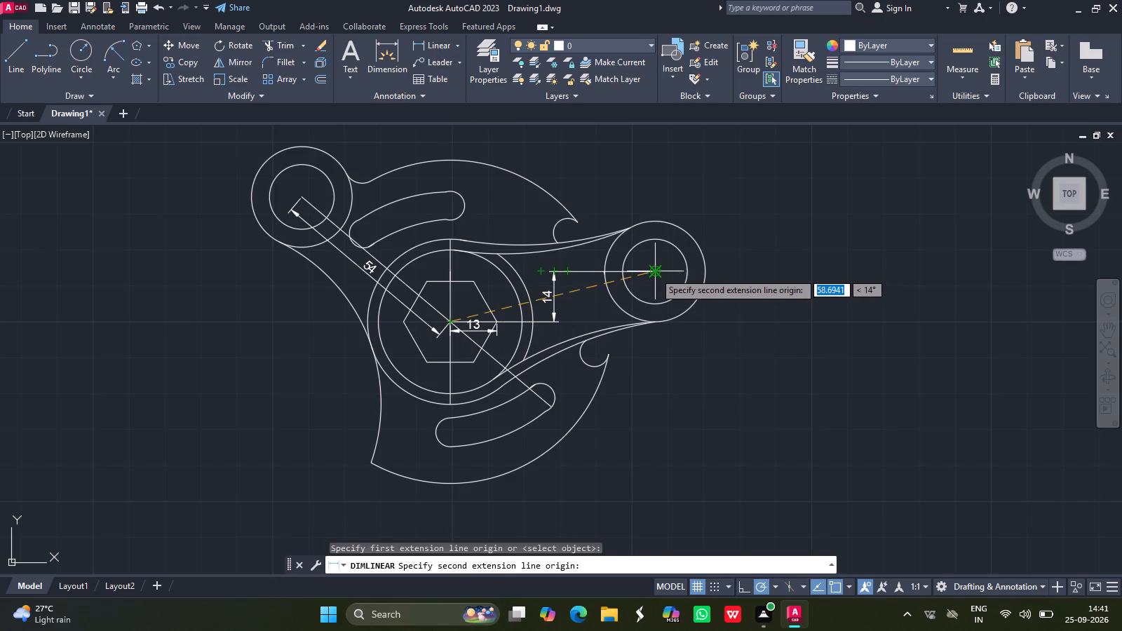
left_click_drag(654, 272, 676, 416)
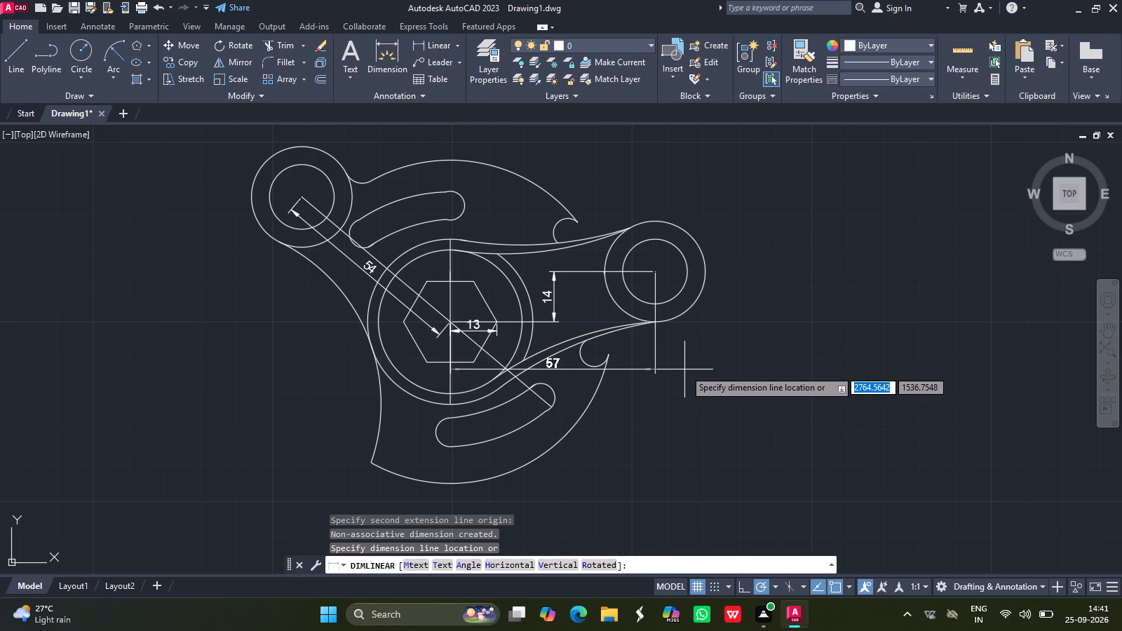
left_click(684, 369)
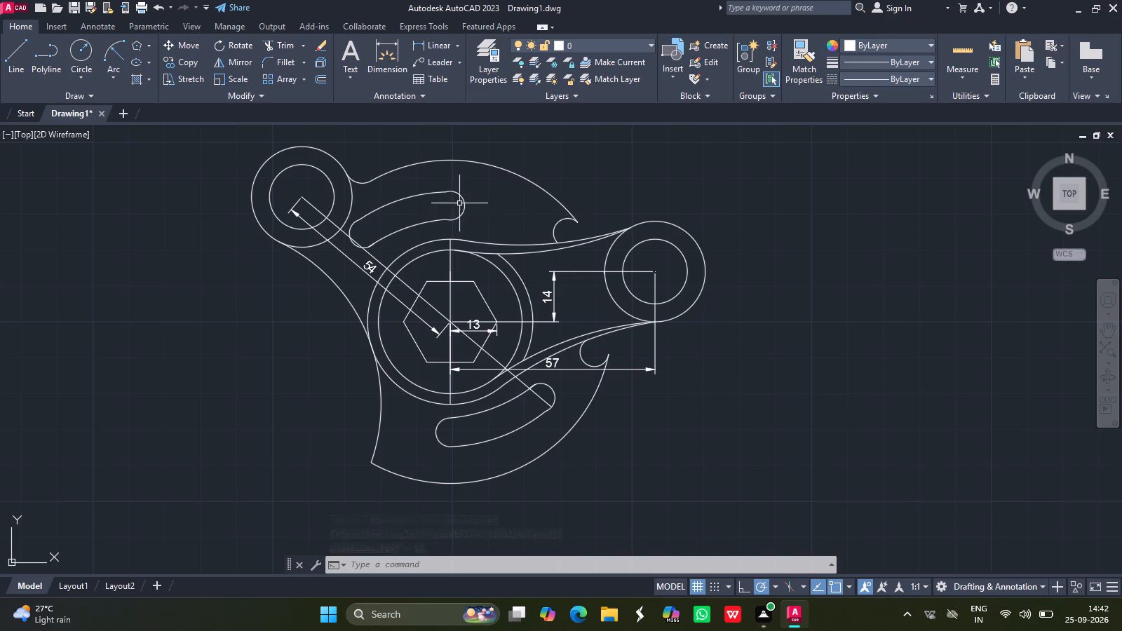
Add a radius dimension to the small fillet arc joining the upper-left ring to the upper body outline.
left_click(457, 43)
left_click(441, 190)
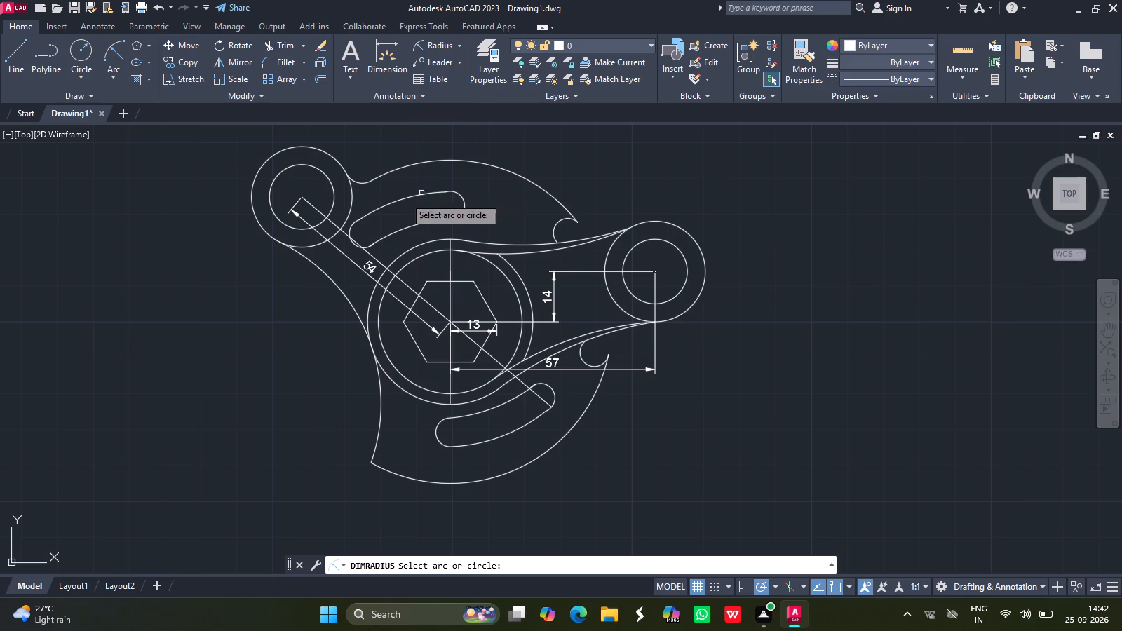
left_click(359, 184)
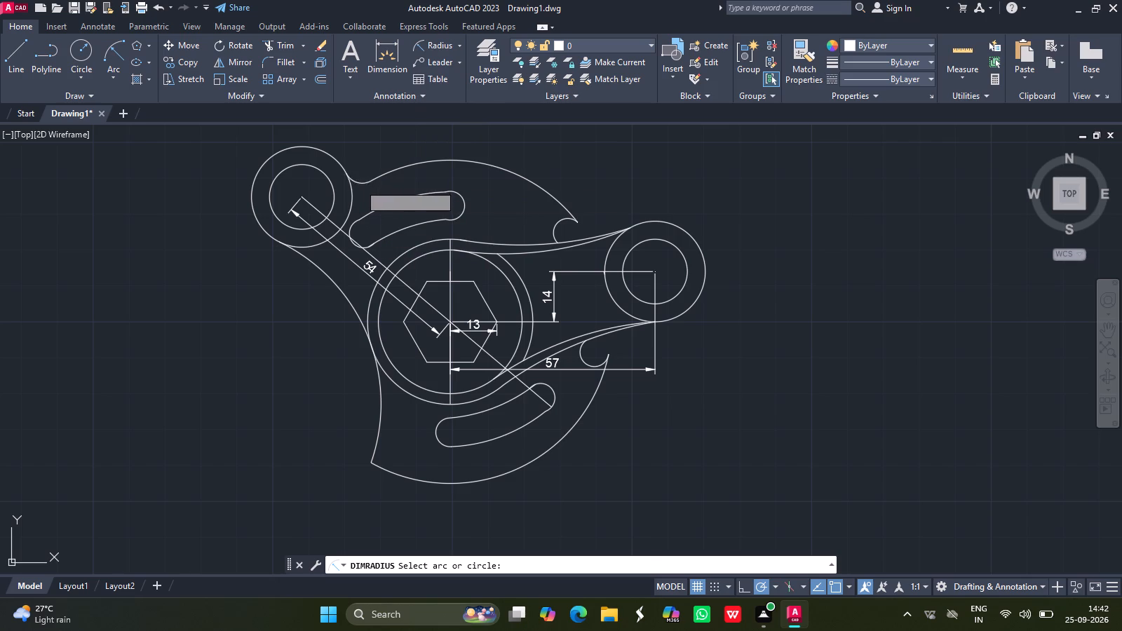
left_click_drag(361, 185, 424, 62)
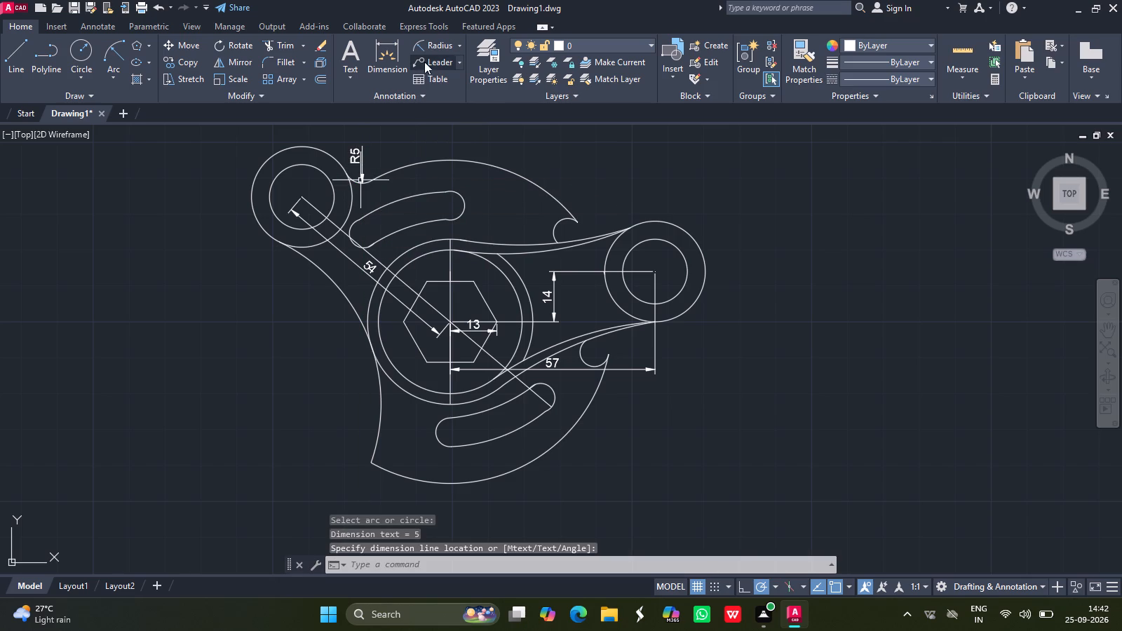
Add radius dimensions to the outer and inner circles of the upper-left ring, placed toward its upper-left side.
left_click_drag(424, 62, 435, 48)
left_click(435, 48)
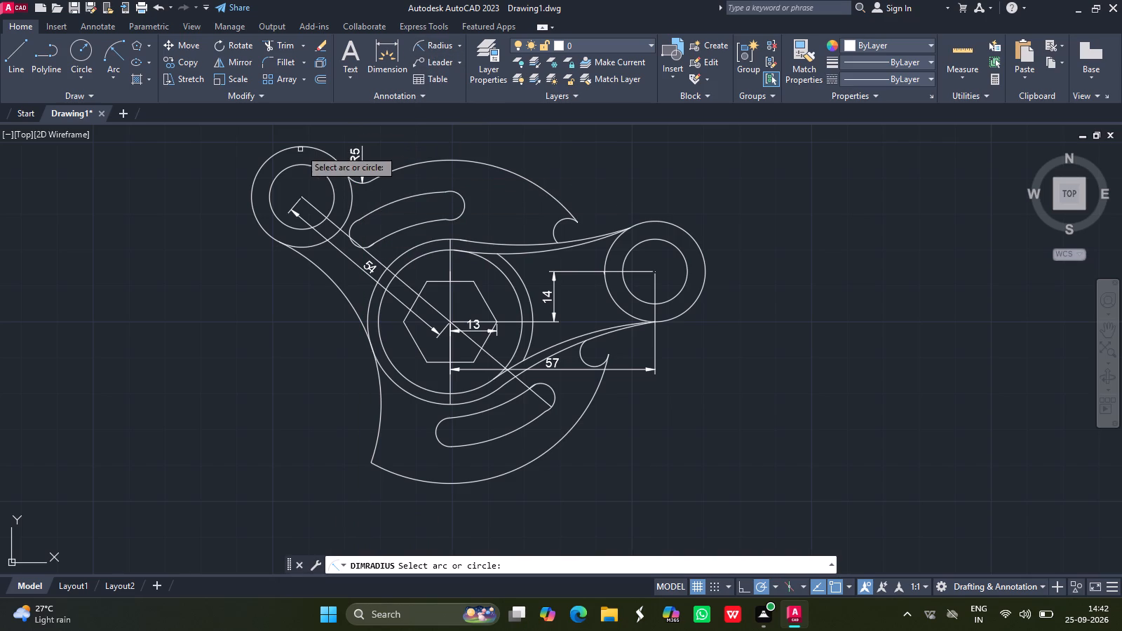
left_click_drag(278, 151, 250, 163)
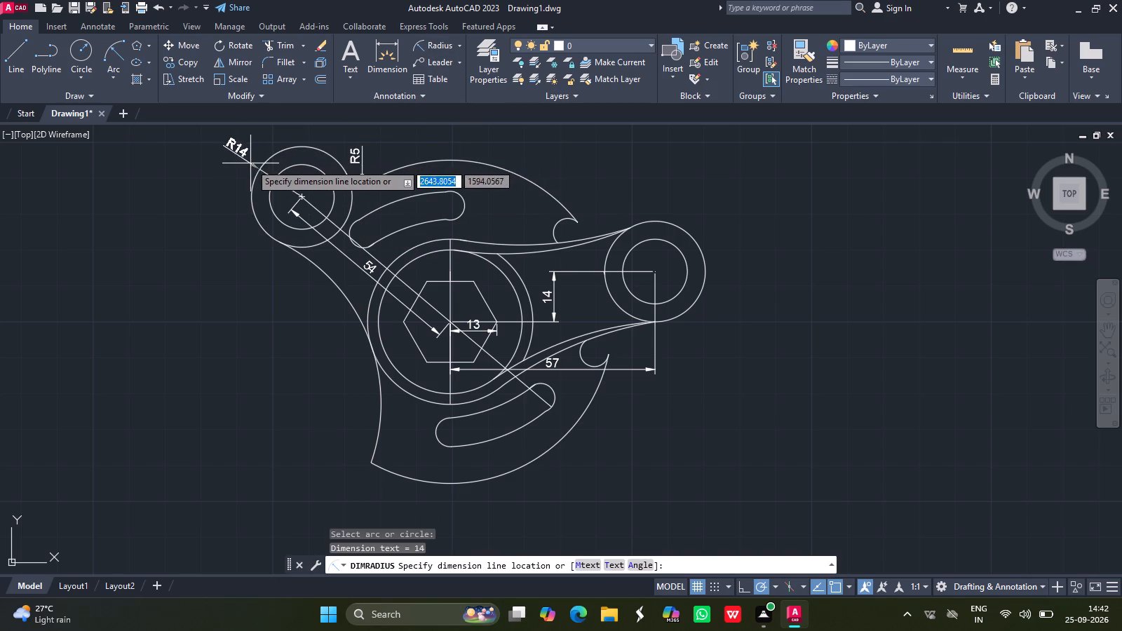
left_click_drag(250, 163, 250, 167)
left_click(250, 167)
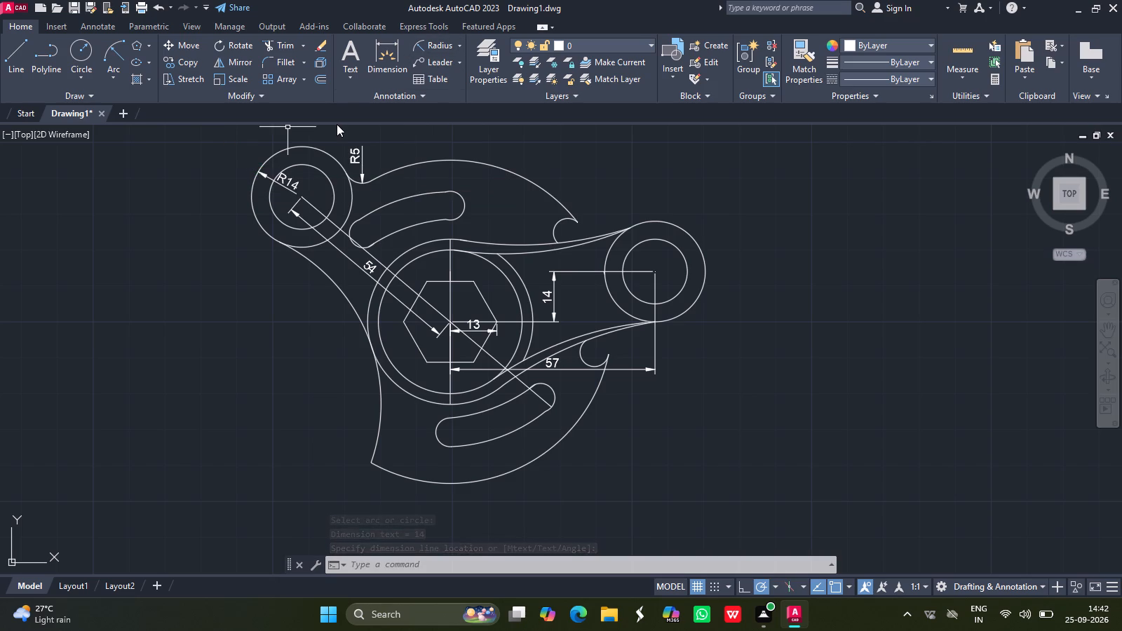
left_click(431, 37)
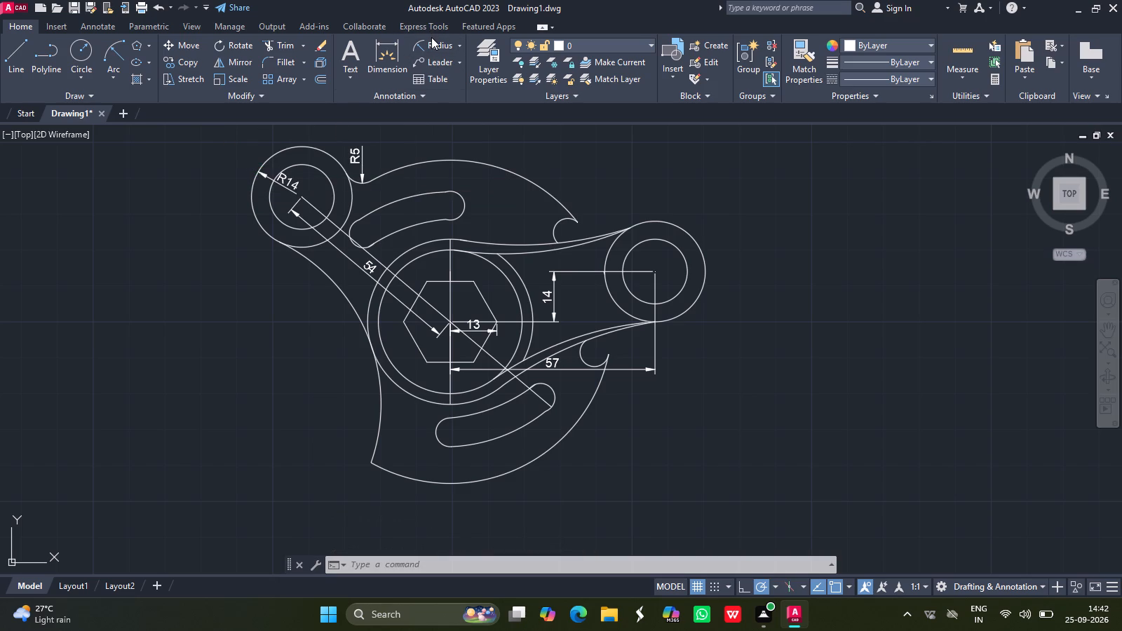
left_click(433, 46)
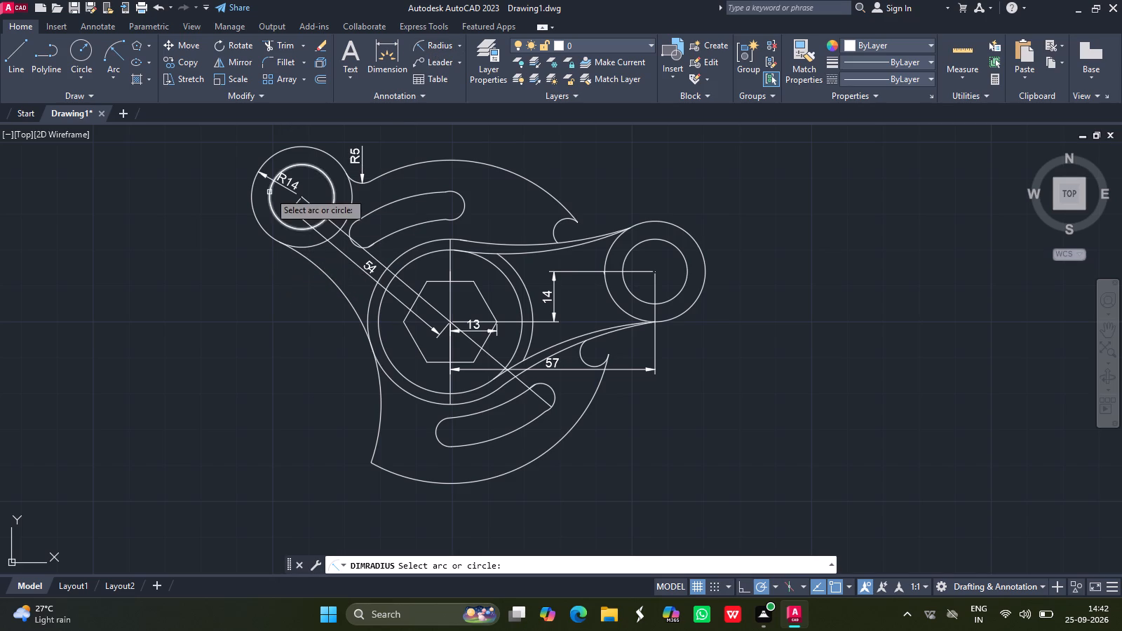
left_click(296, 162)
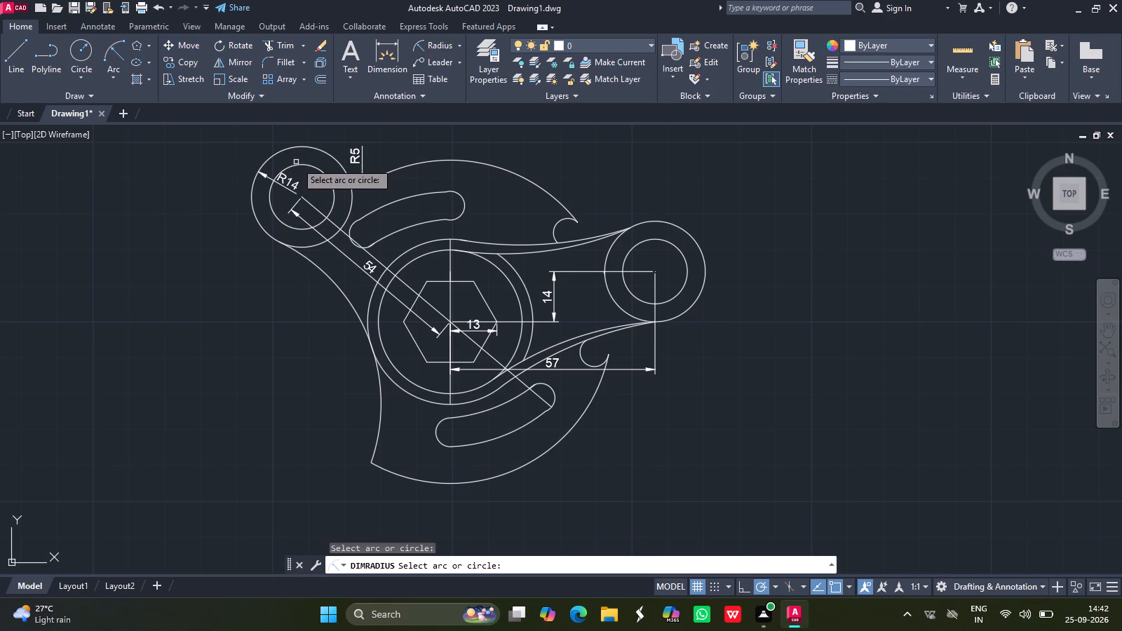
left_click(294, 164)
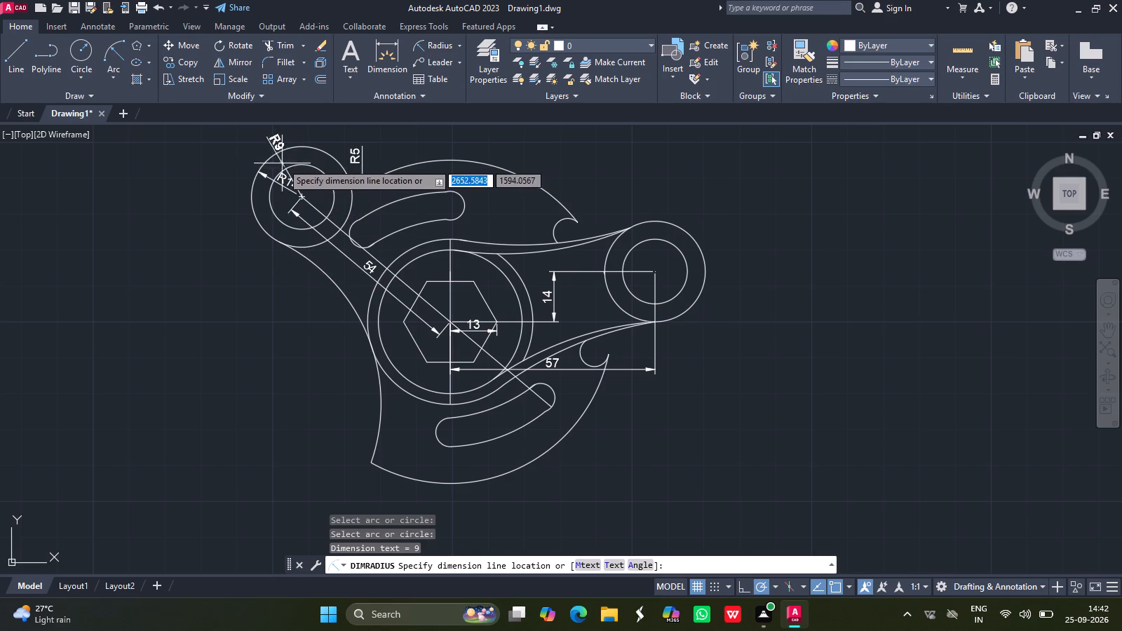
left_click(247, 153)
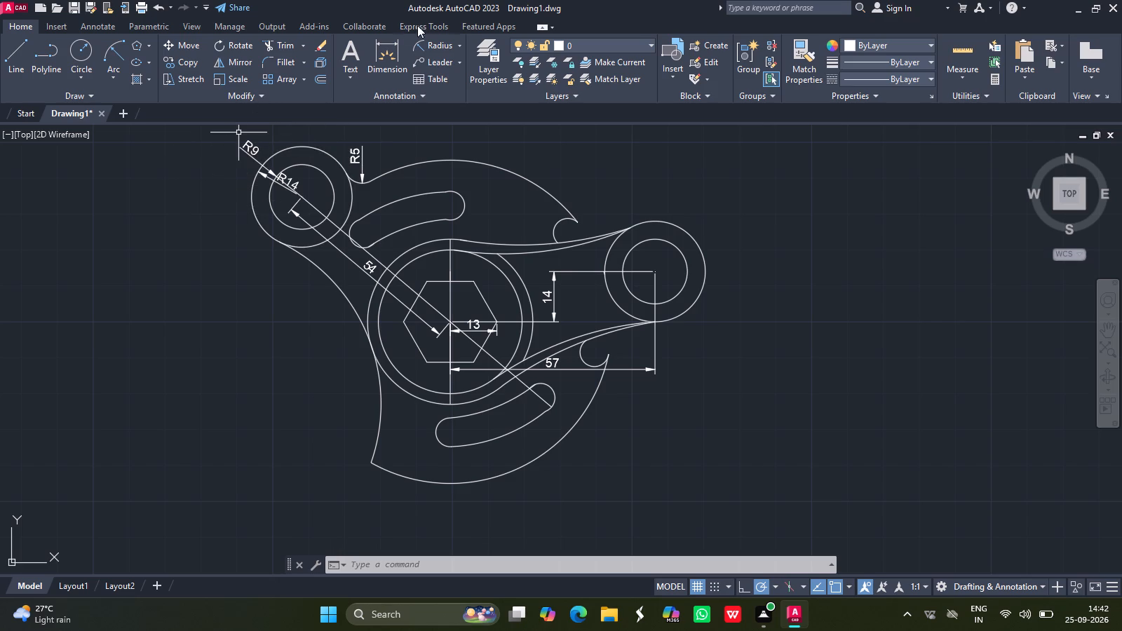
Add radius dimensions to the outer and inner hub circles around the hexagon, both placed left of the hub.
left_click(433, 46)
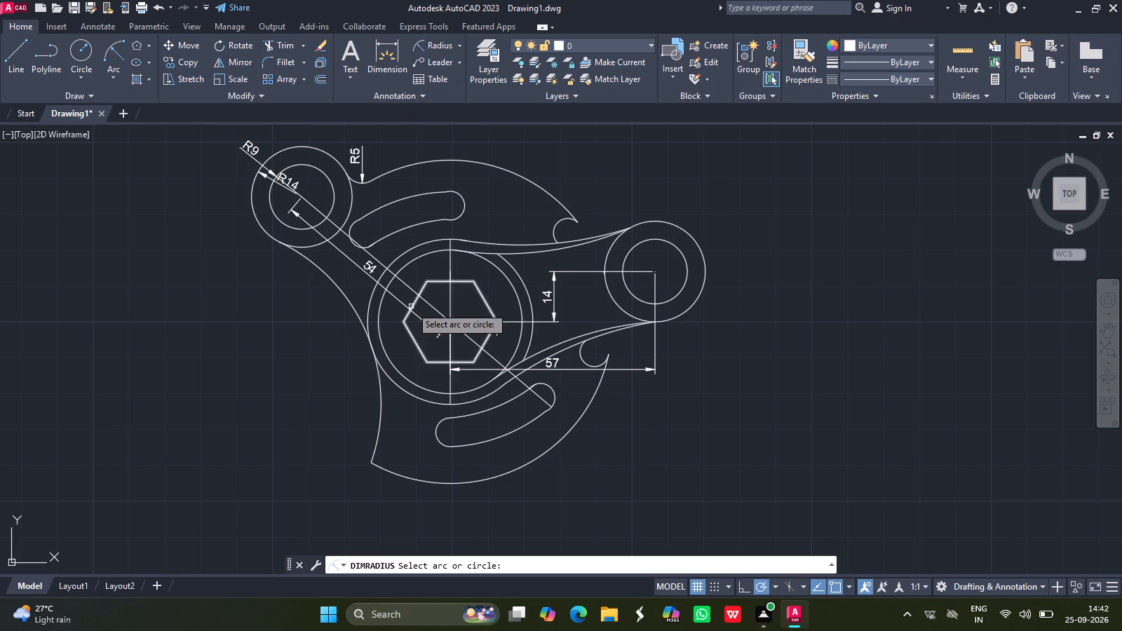
left_click_drag(370, 299, 344, 308)
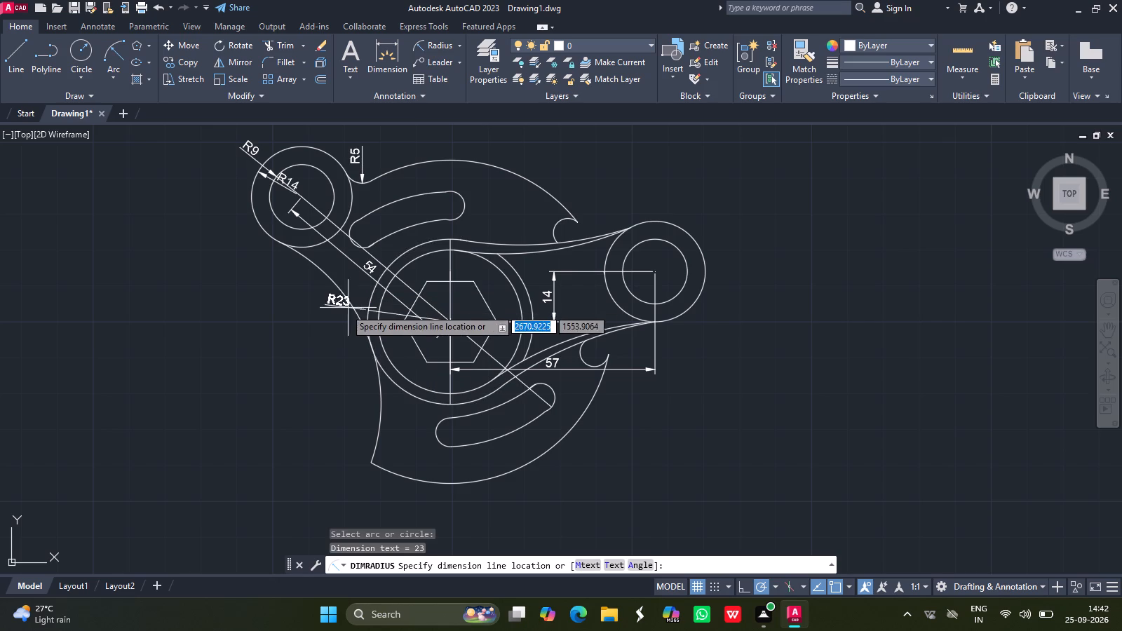
left_click_drag(344, 308, 324, 316)
left_click(324, 316)
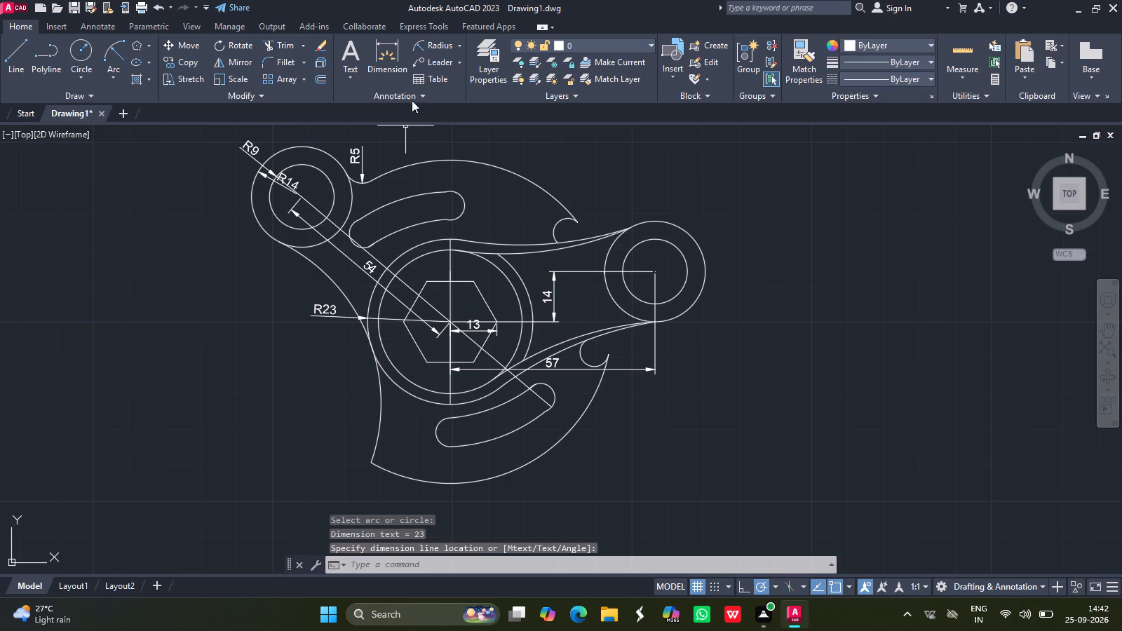
left_click(433, 42)
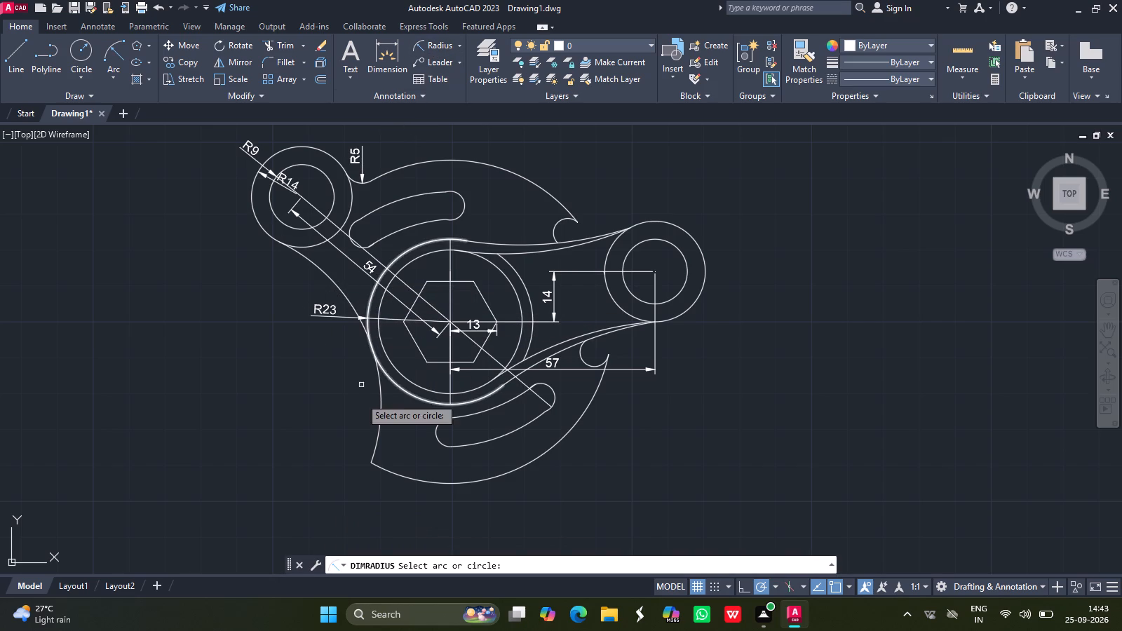
left_click_drag(392, 362, 351, 363)
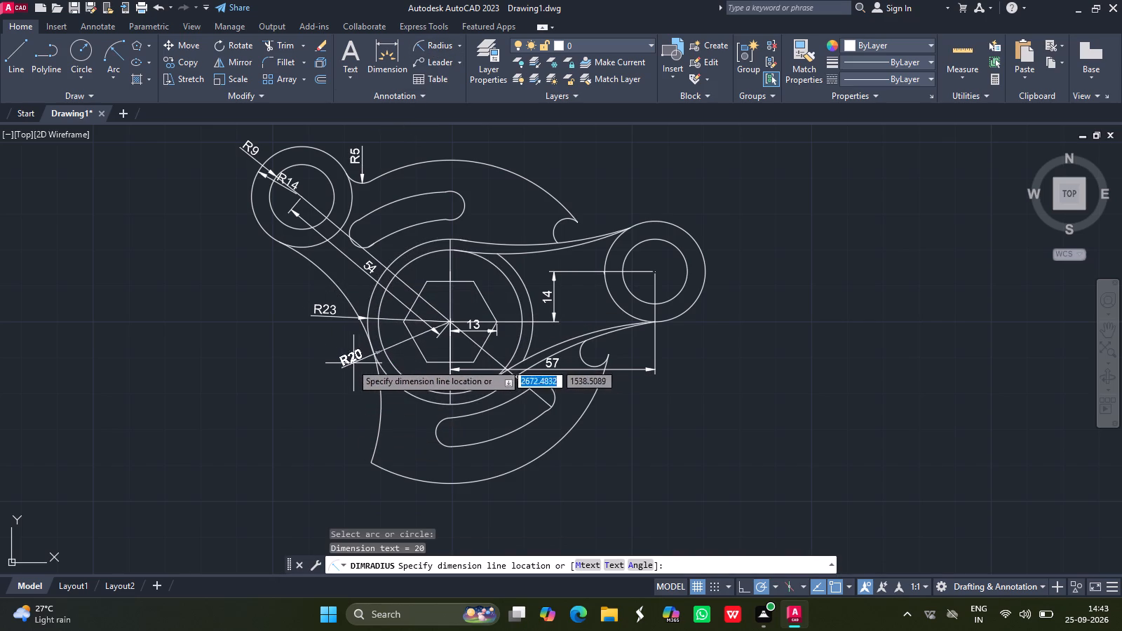
left_click_drag(351, 363, 326, 346)
left_click(326, 346)
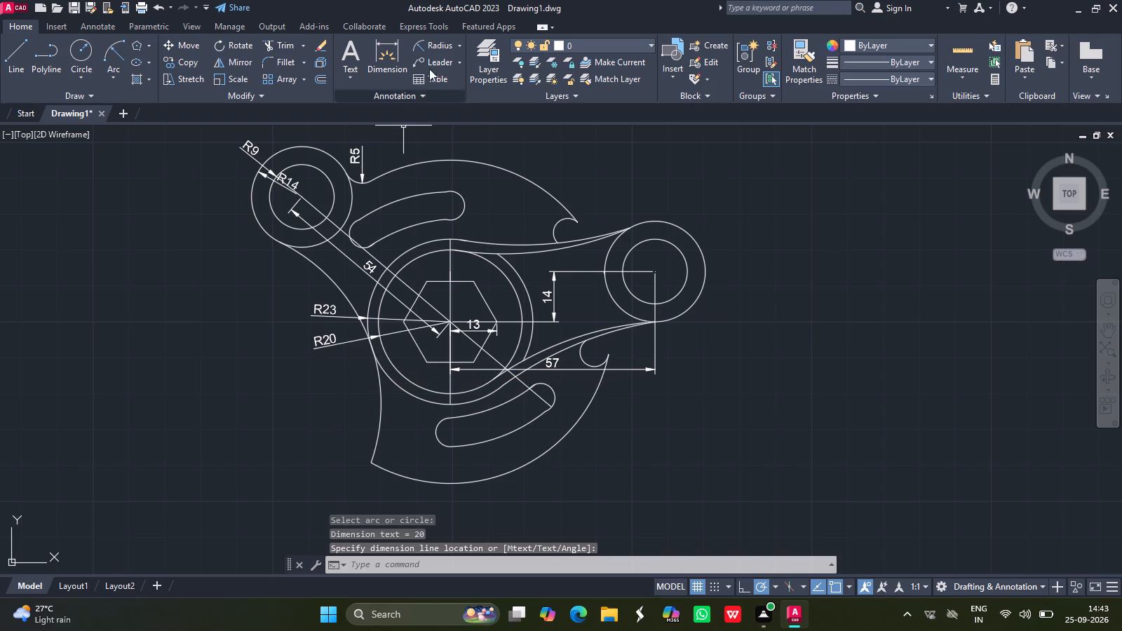
Add a radius dimension to the concave arc on the lower-left edge of the body, placed outside the outline.
left_click(433, 48)
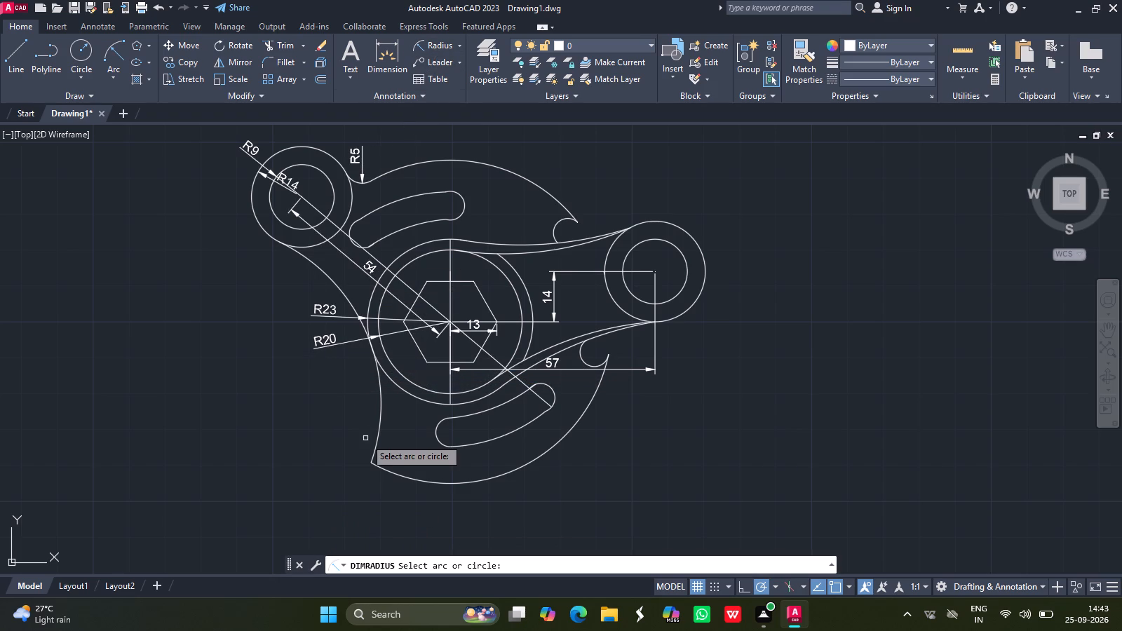
left_click_drag(380, 429, 336, 421)
left_click(336, 421)
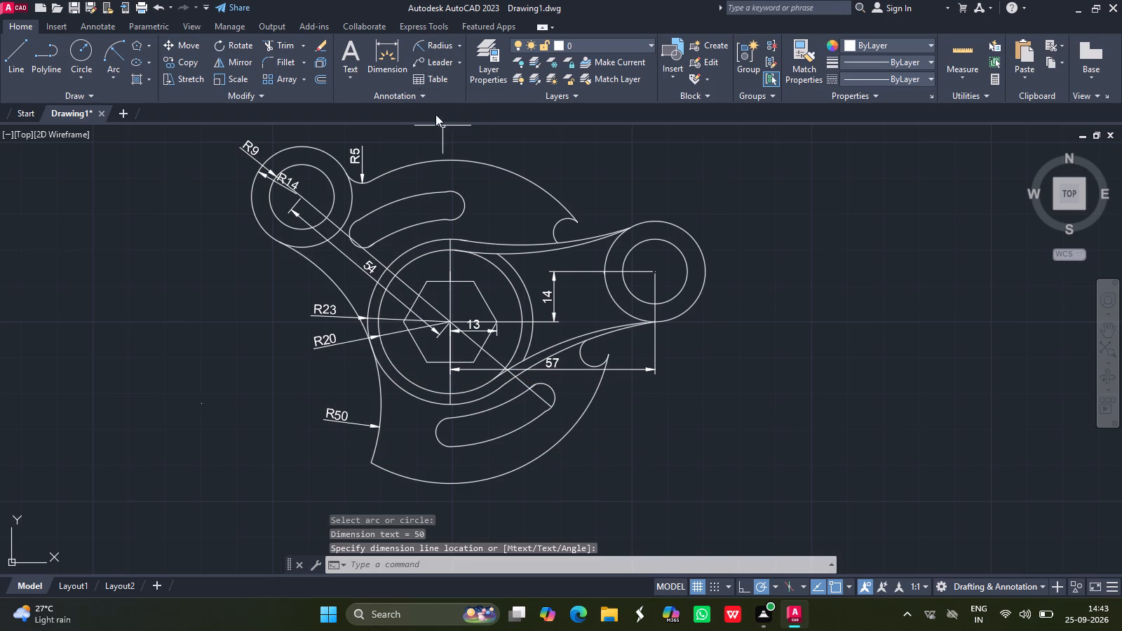
Add a radius dimension to the left end arc of the lower curved slot, placed outside the body's lower-left corner.
left_click(431, 42)
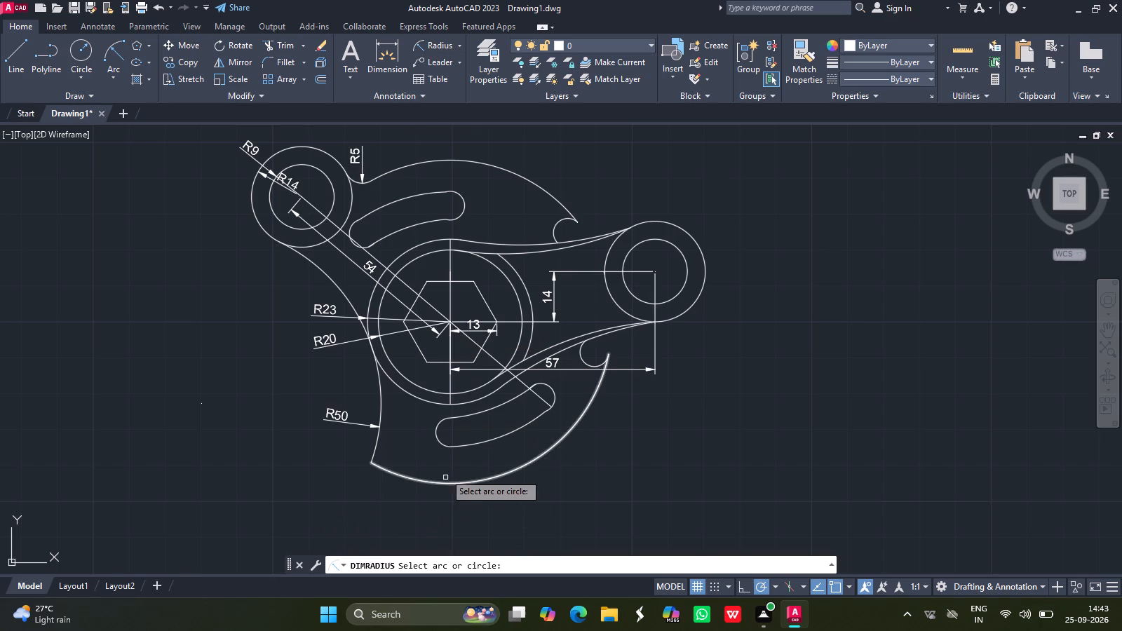
left_click_drag(439, 441, 385, 488)
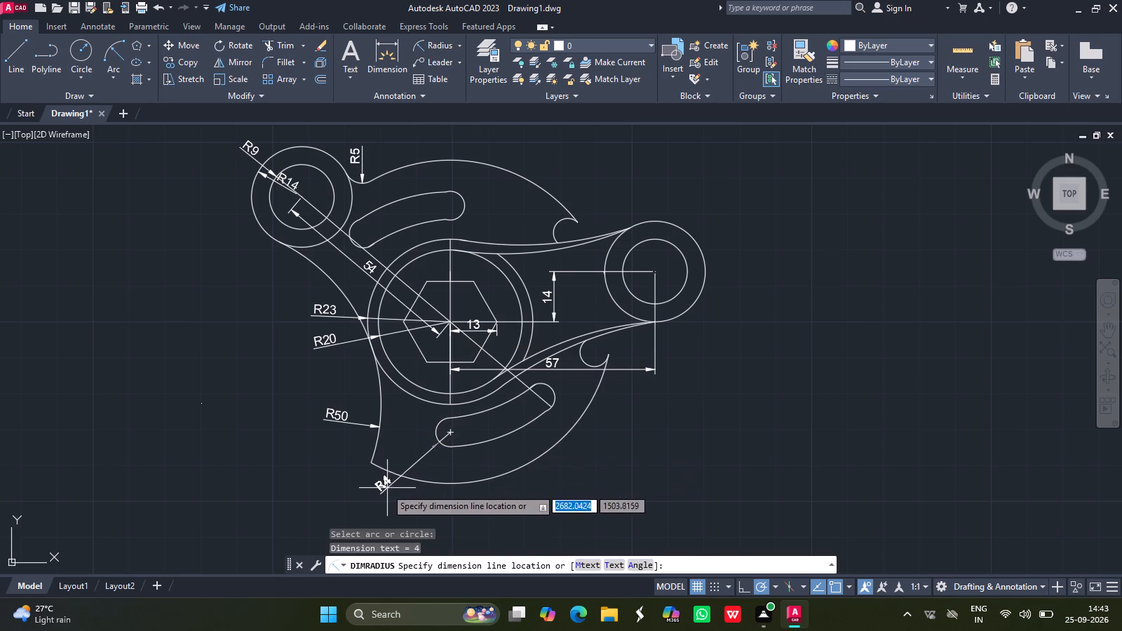
left_click_drag(385, 488, 374, 491)
left_click_drag(374, 491, 446, 228)
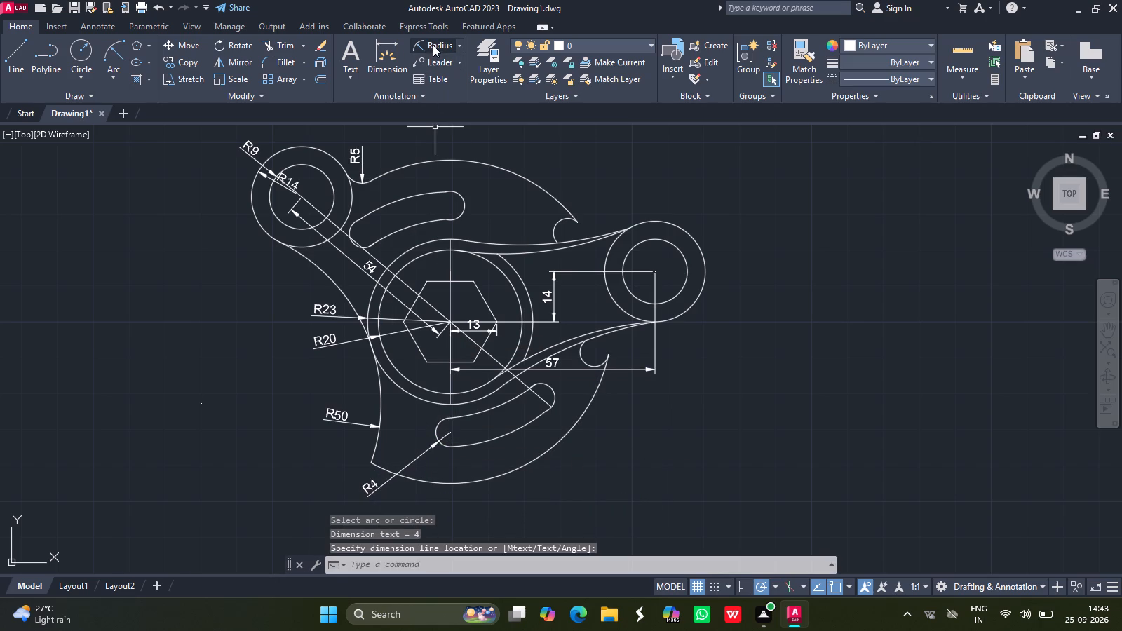
Add a radius dimension to the large outer arc of the lower body, placed outside its lower-right portion.
left_click(433, 45)
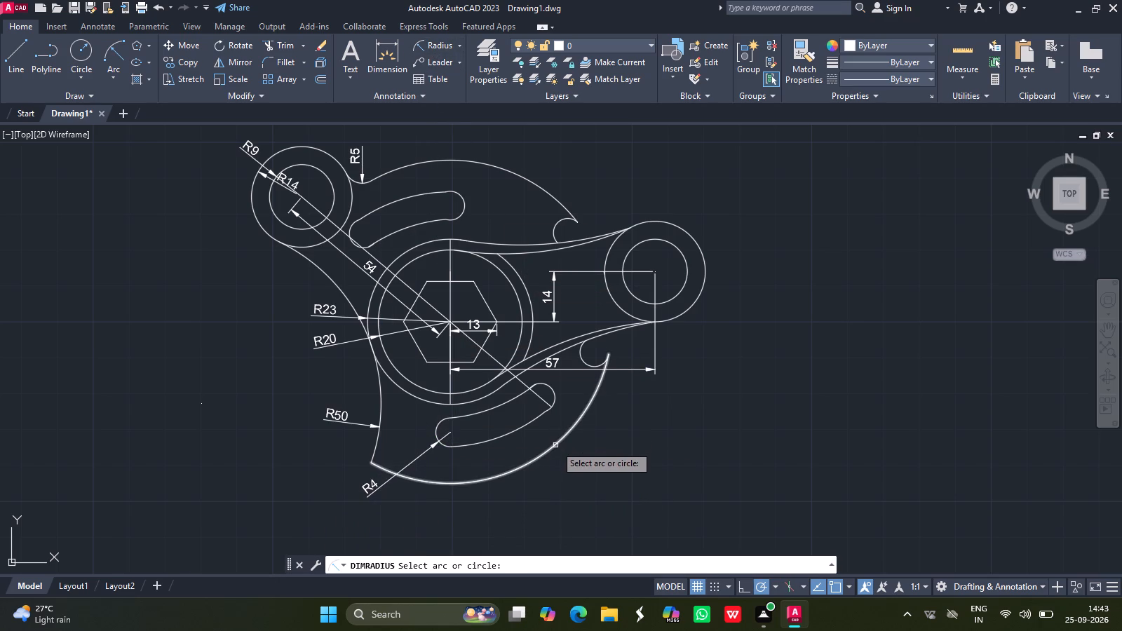
left_click_drag(555, 445, 566, 449)
left_click_drag(566, 449, 546, 395)
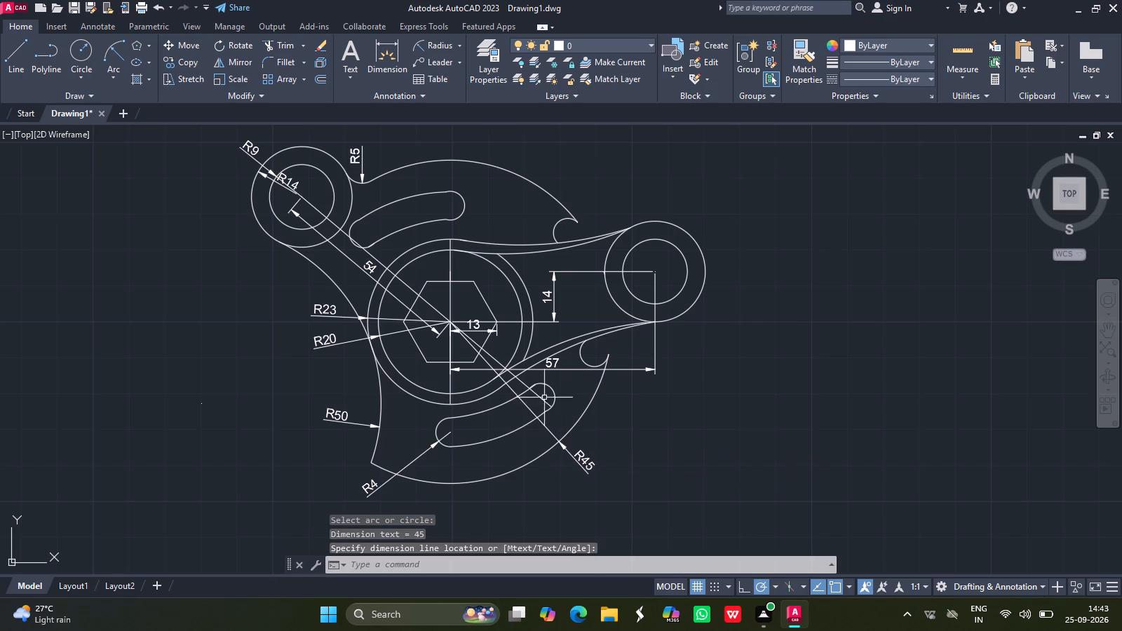
left_click_drag(546, 395, 520, 268)
Add a radius dimension to the small hook arc below the right arm, placed below and slightly right of it.
left_click(436, 50)
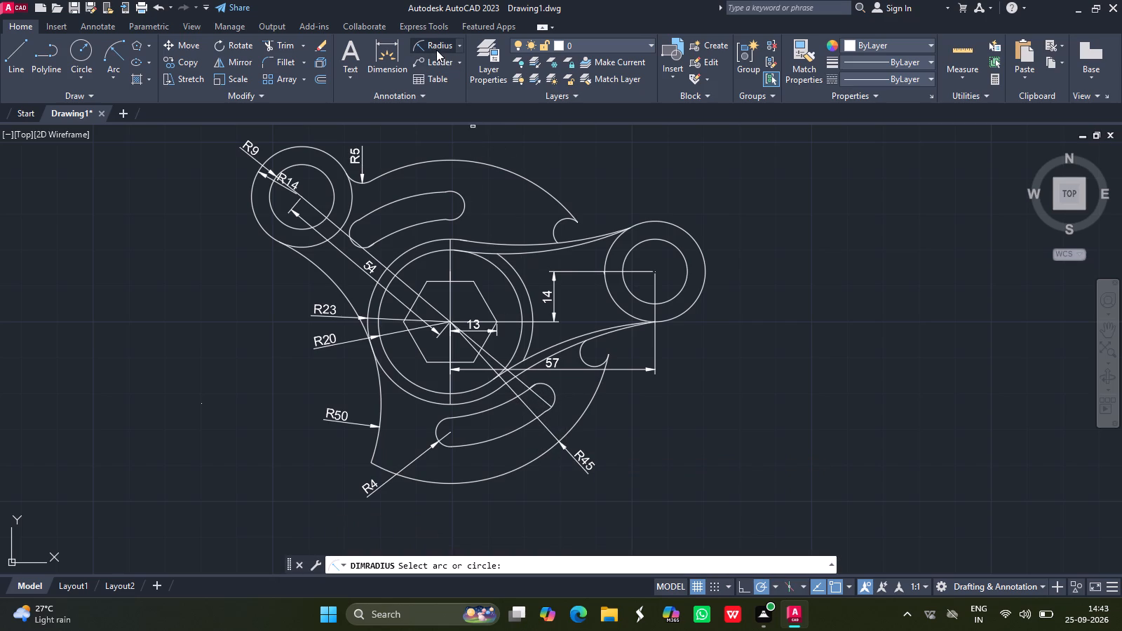
left_click_drag(581, 354, 595, 386)
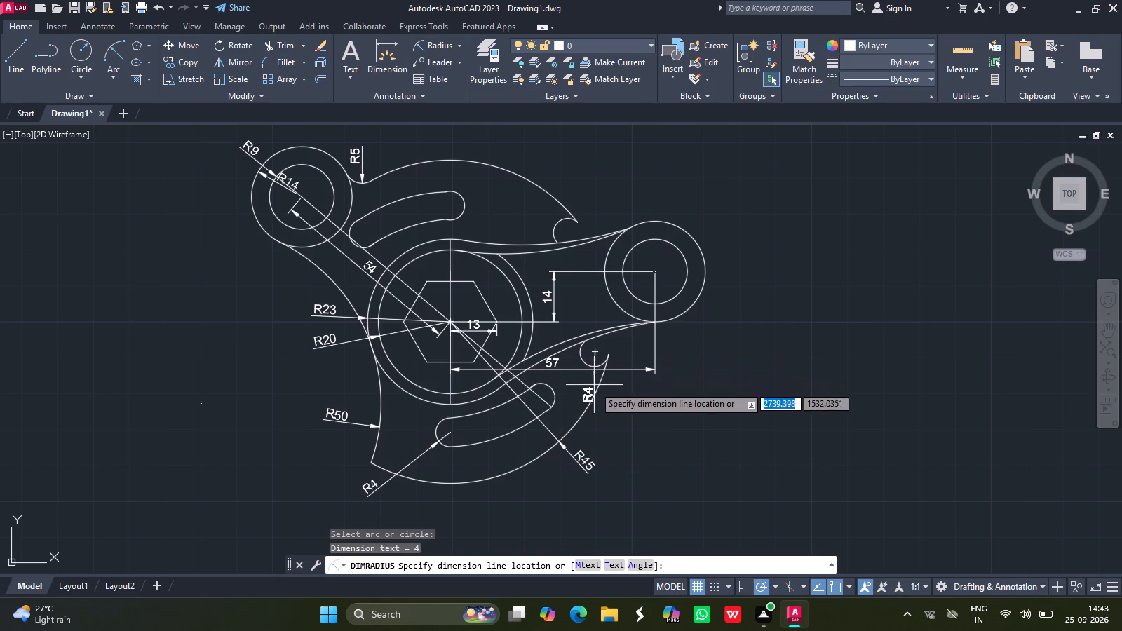
left_click_drag(595, 386, 606, 395)
left_click(606, 395)
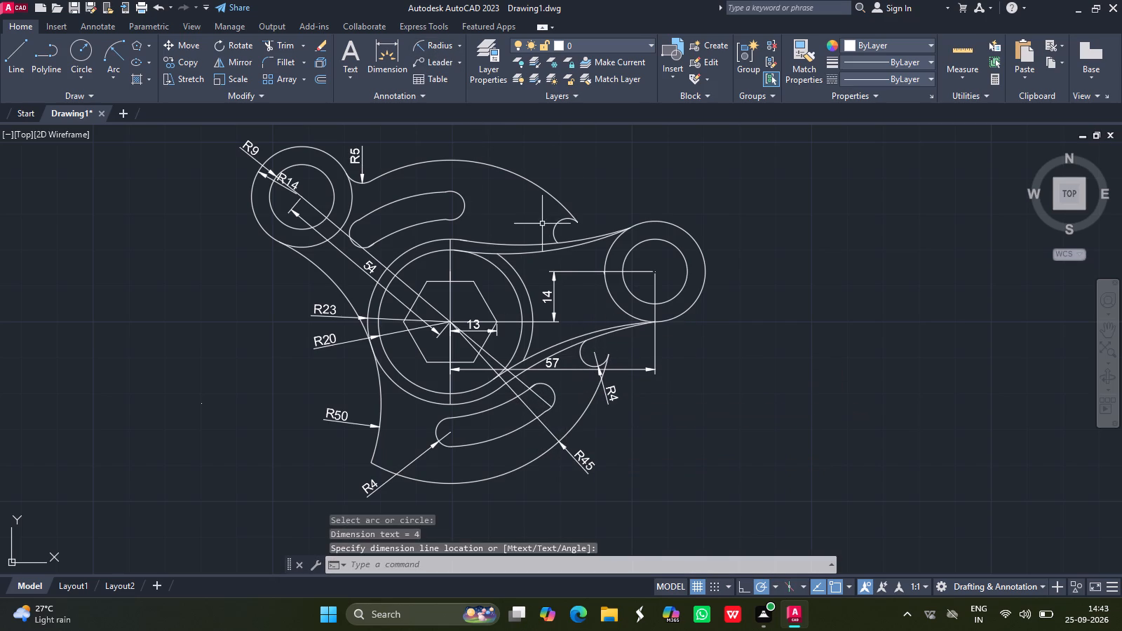
Add radius dimensions to the right ring's circles, placing the outer one at its lower right and the inner one at its upper right.
left_click(430, 43)
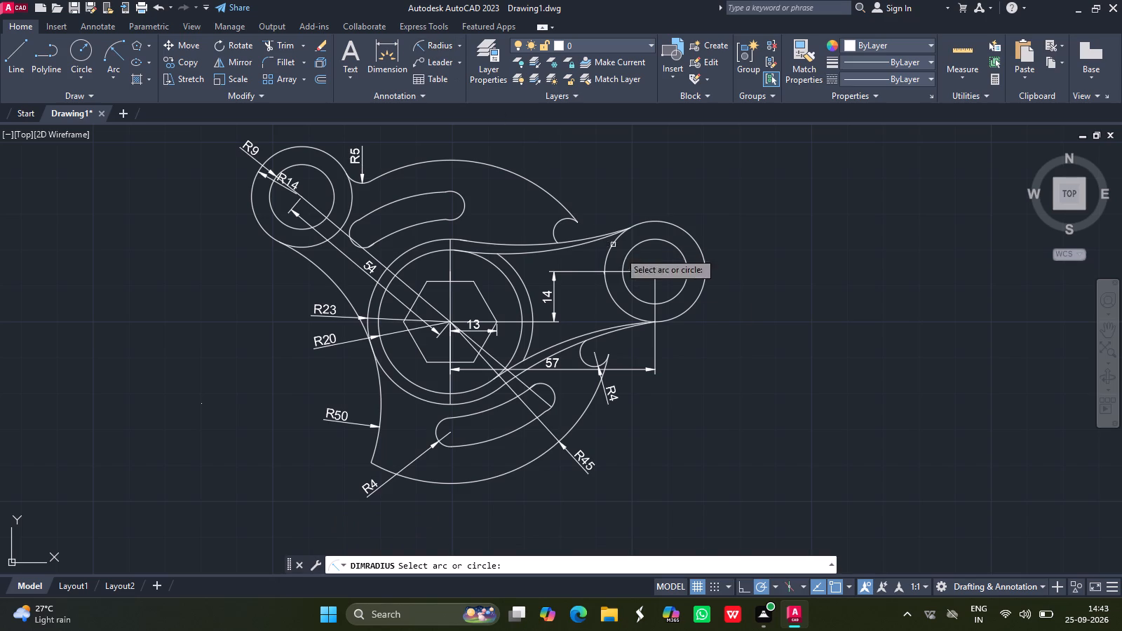
left_click_drag(686, 314, 705, 328)
left_click_drag(705, 328, 506, 108)
left_click(440, 39)
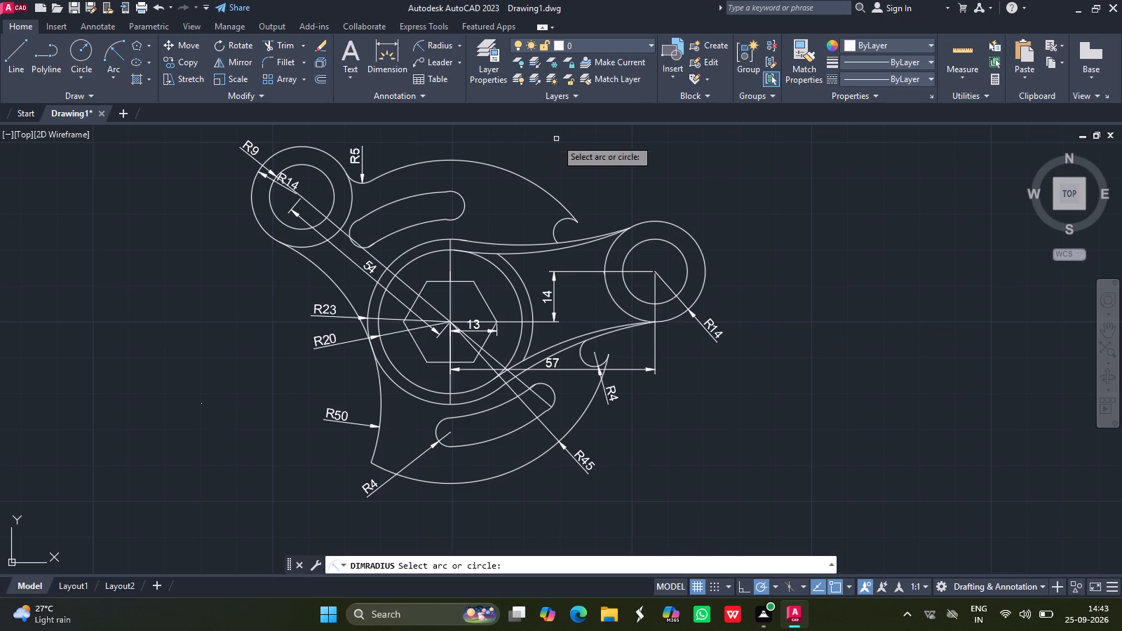
left_click_drag(654, 238, 663, 220)
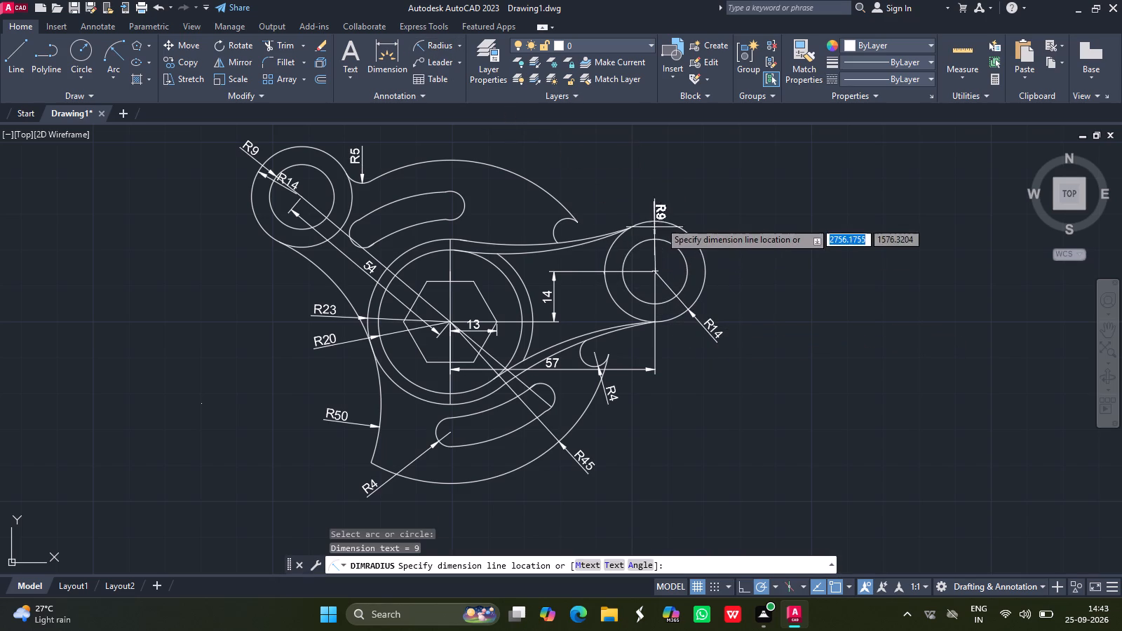
left_click_drag(663, 220, 692, 212)
left_click(692, 212)
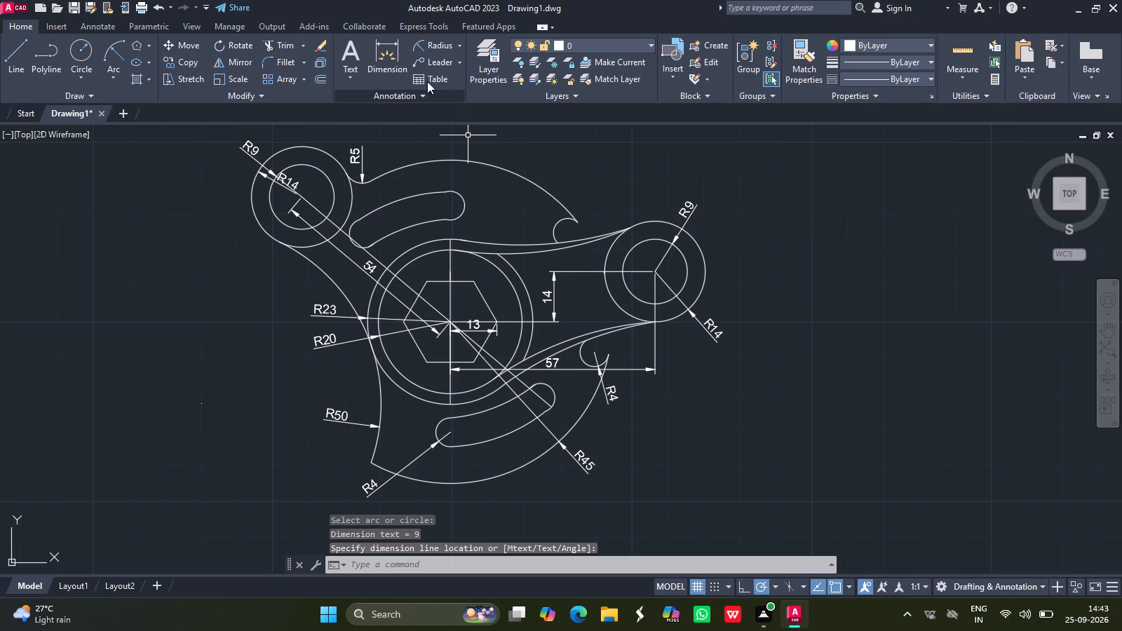
Add radius dimensions to the two long, nearly parallel arcs along the right arm's upper edge, placed side by side above them.
left_click(437, 43)
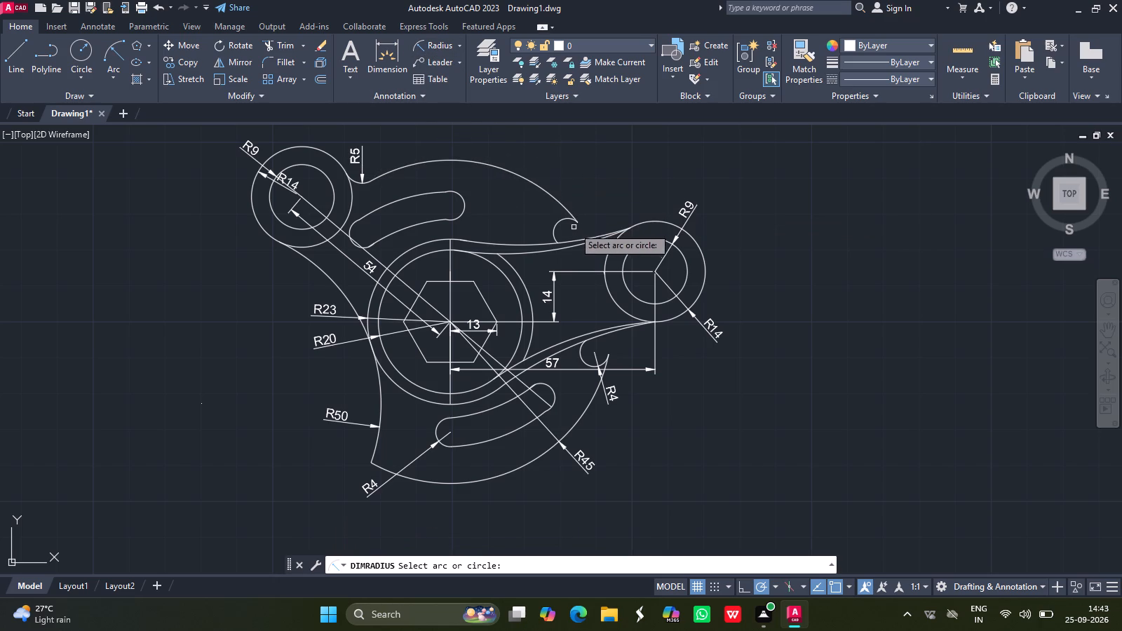
left_click_drag(592, 237, 591, 228)
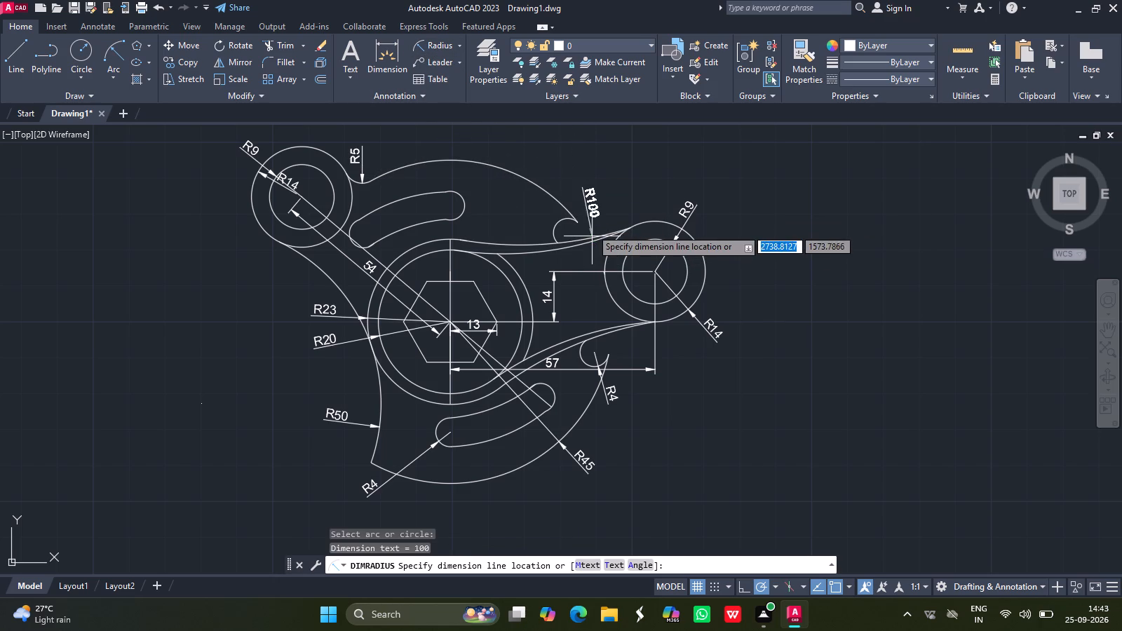
left_click_drag(591, 228, 590, 223)
left_click(590, 223)
left_click(439, 38)
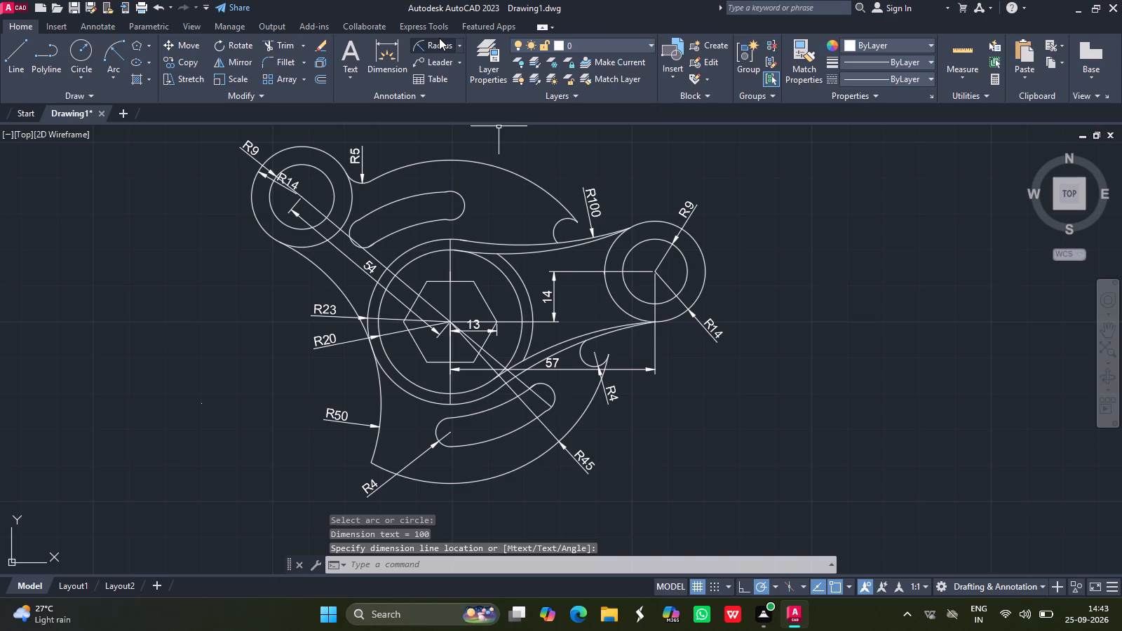
left_click(572, 248)
left_click(567, 193)
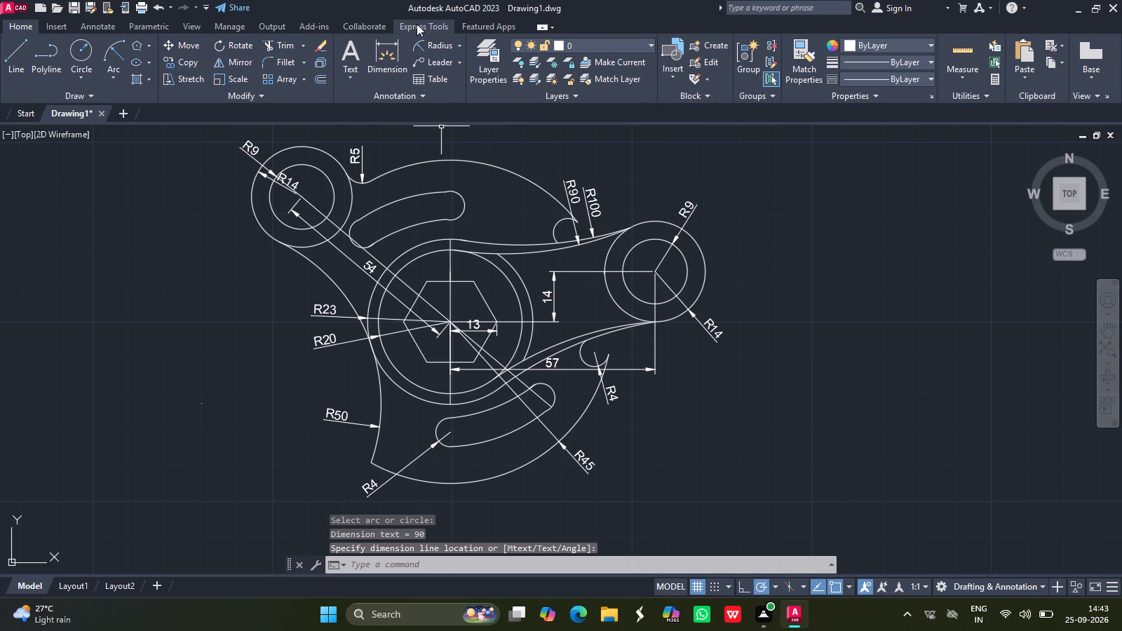
Add a radius dimension to the right end arc of the upper curved slot, placed up and to the right of it.
left_click(432, 43)
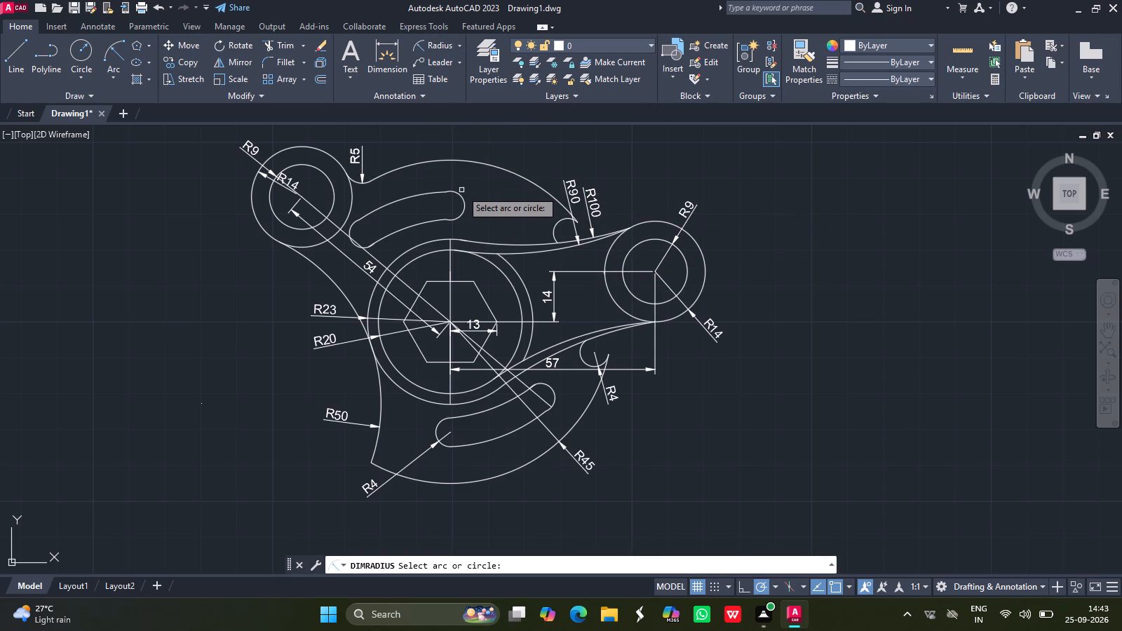
left_click_drag(460, 194, 515, 161)
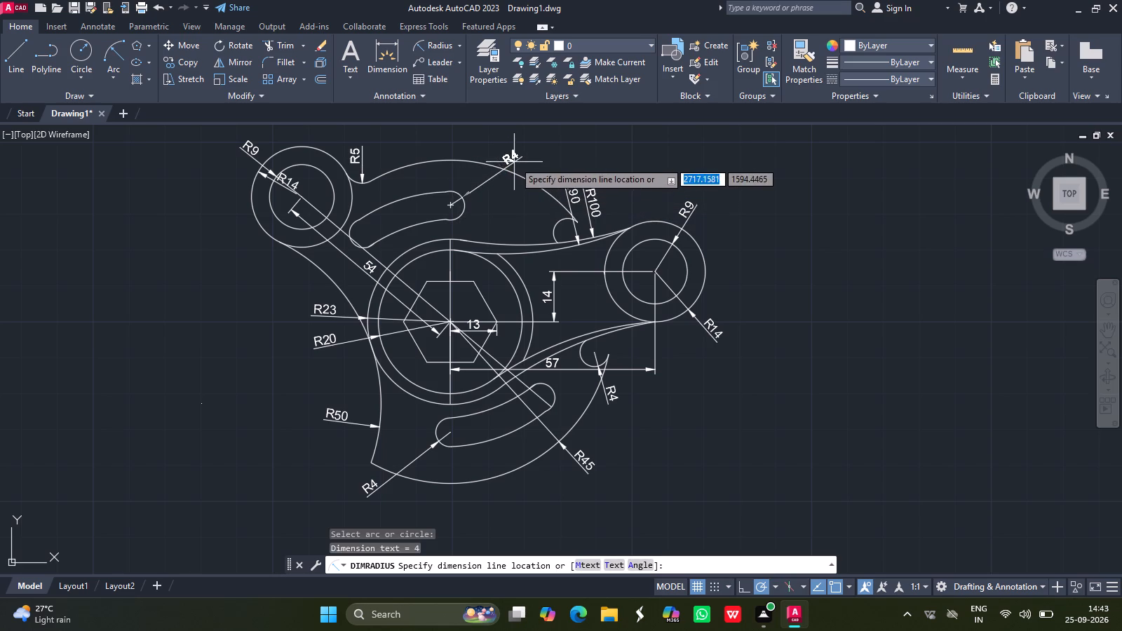
left_click_drag(515, 161, 516, 161)
left_click(516, 161)
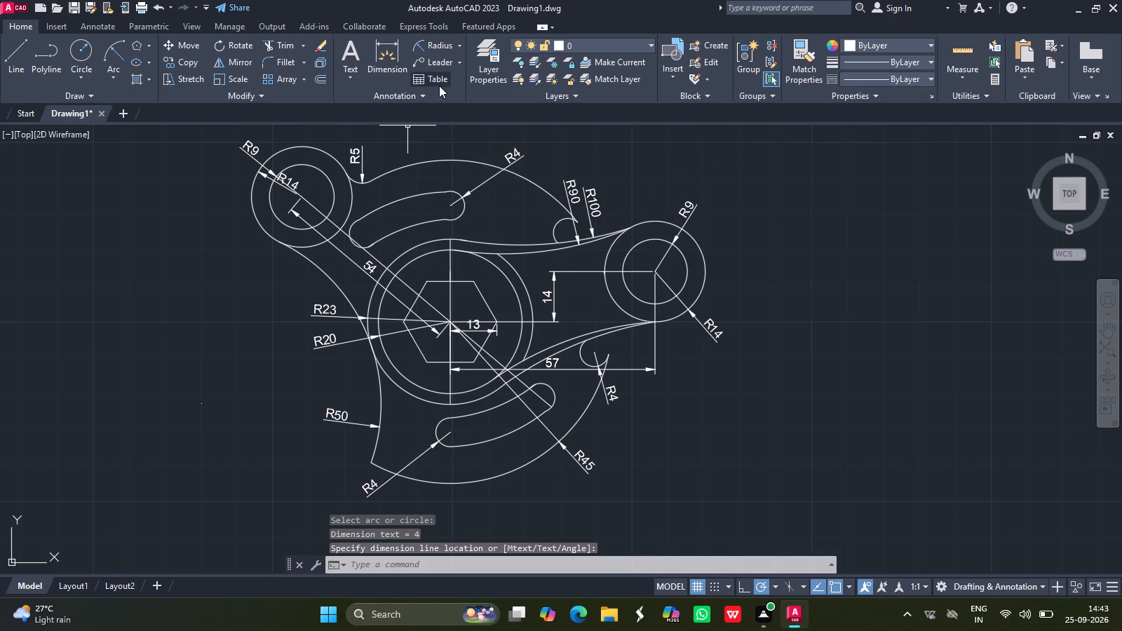
Add an angular dimension between the upper vertical centre line and the upper-left arm's centre line, placed just above the central circles.
left_click(459, 45)
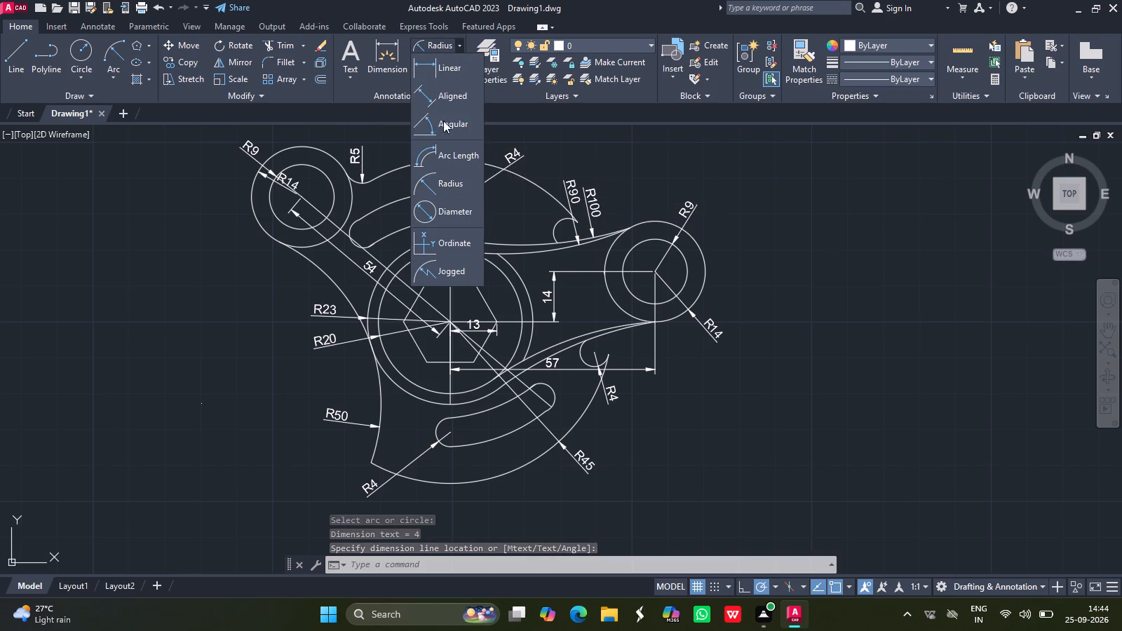
left_click(452, 123)
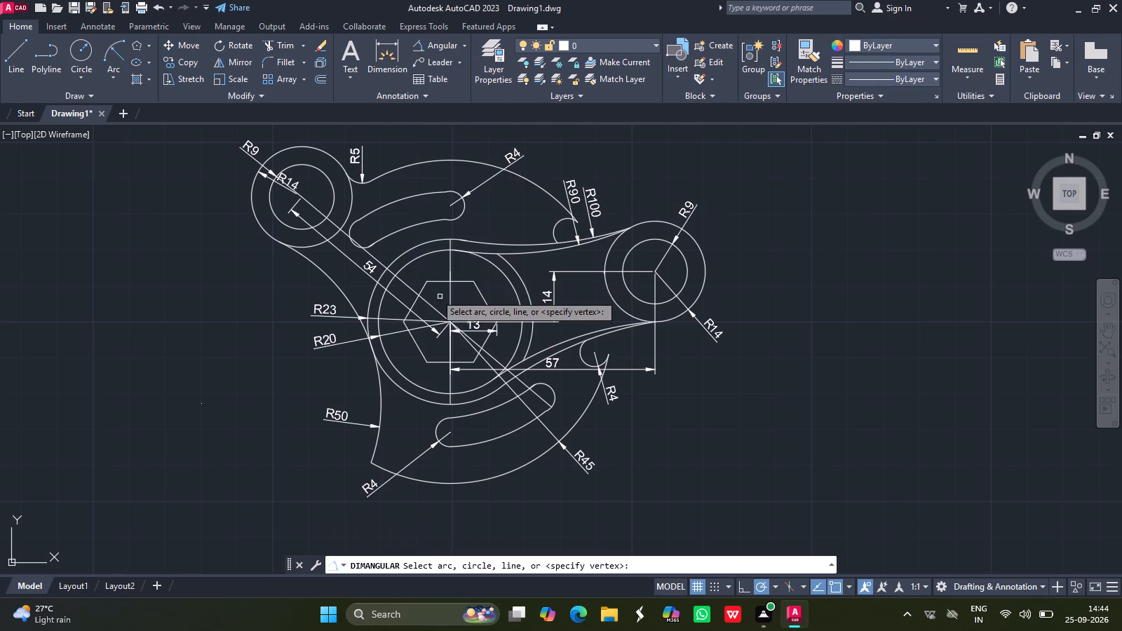
left_click_drag(450, 262, 416, 275)
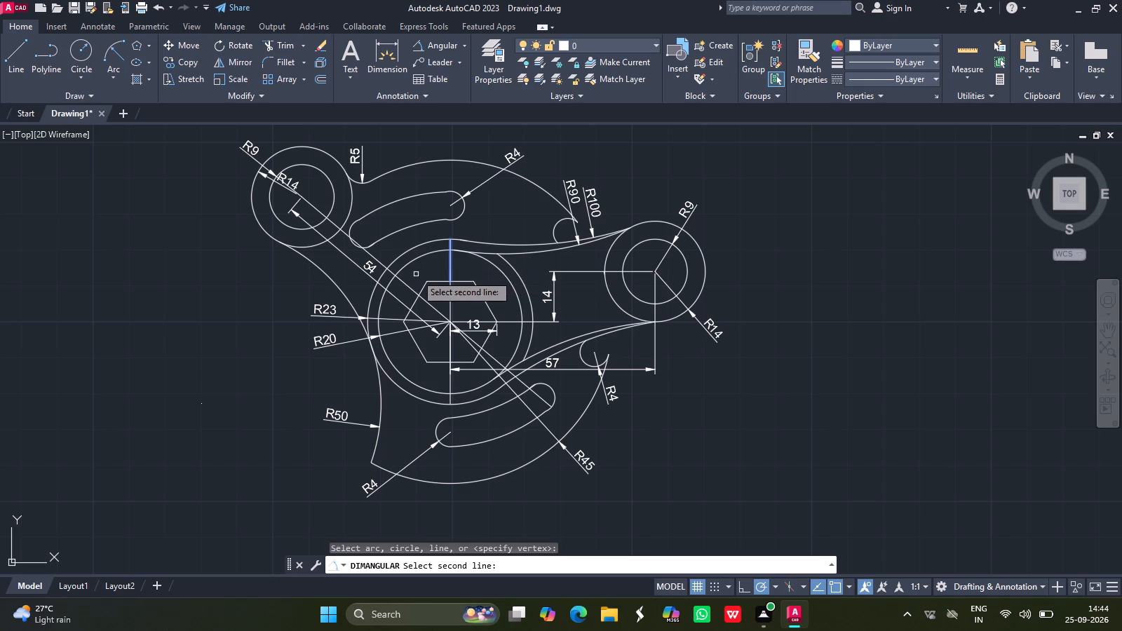
left_click_drag(416, 275, 403, 283)
left_click_drag(403, 283, 407, 238)
left_click(407, 238)
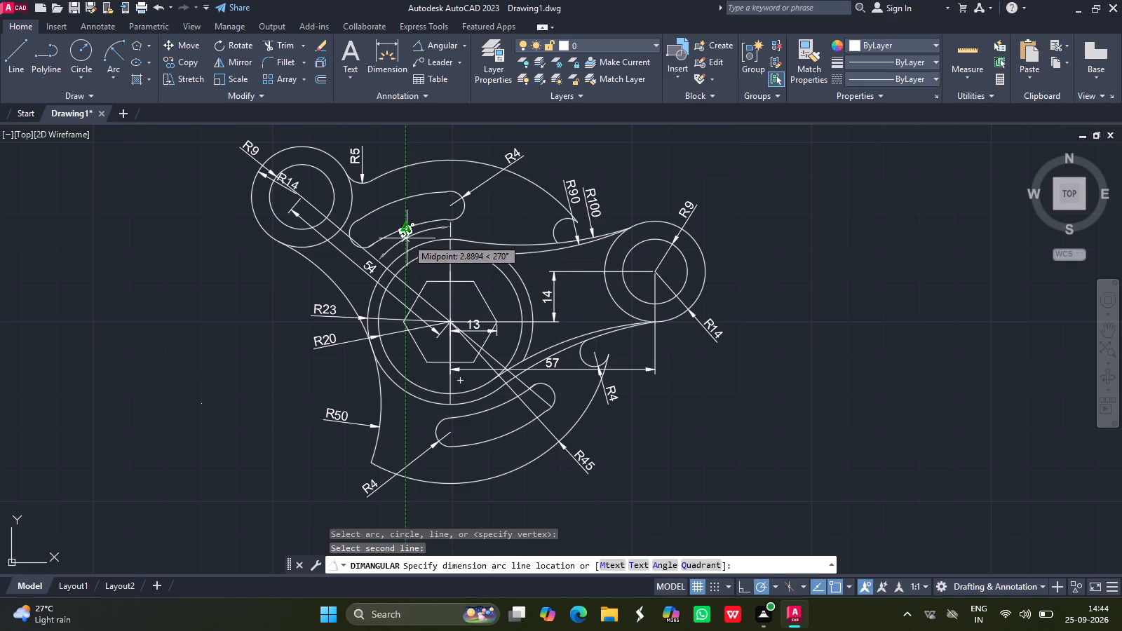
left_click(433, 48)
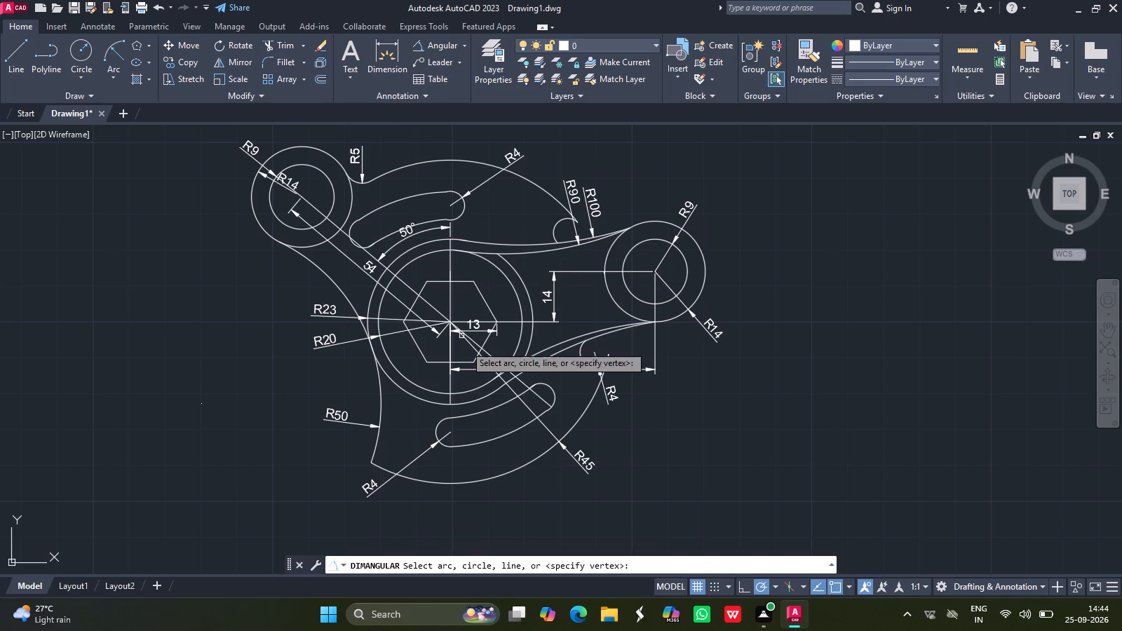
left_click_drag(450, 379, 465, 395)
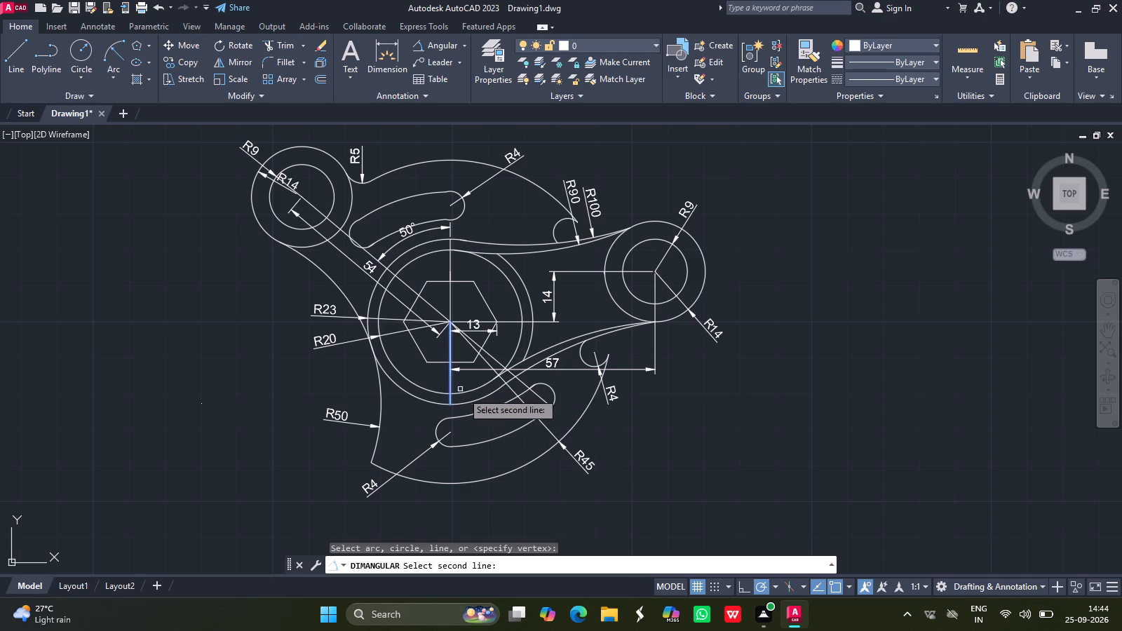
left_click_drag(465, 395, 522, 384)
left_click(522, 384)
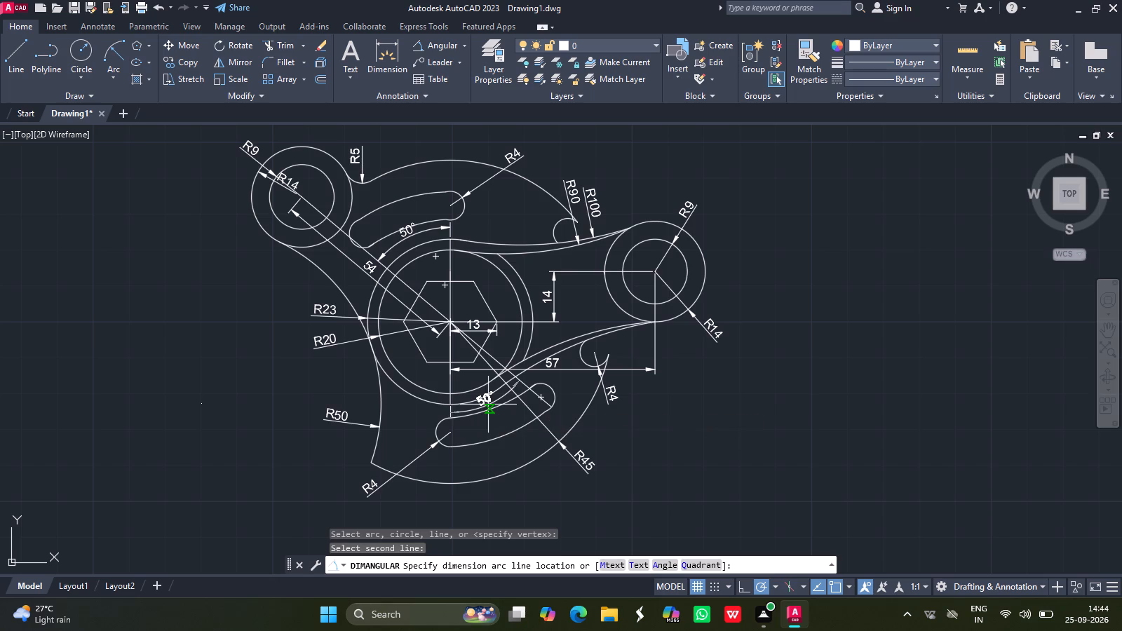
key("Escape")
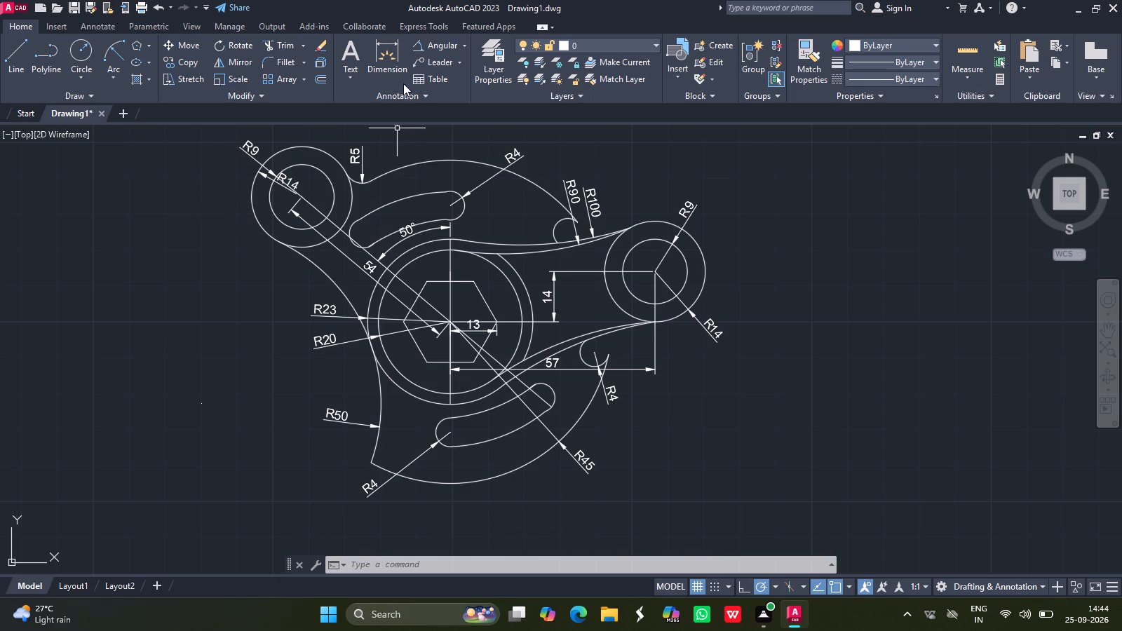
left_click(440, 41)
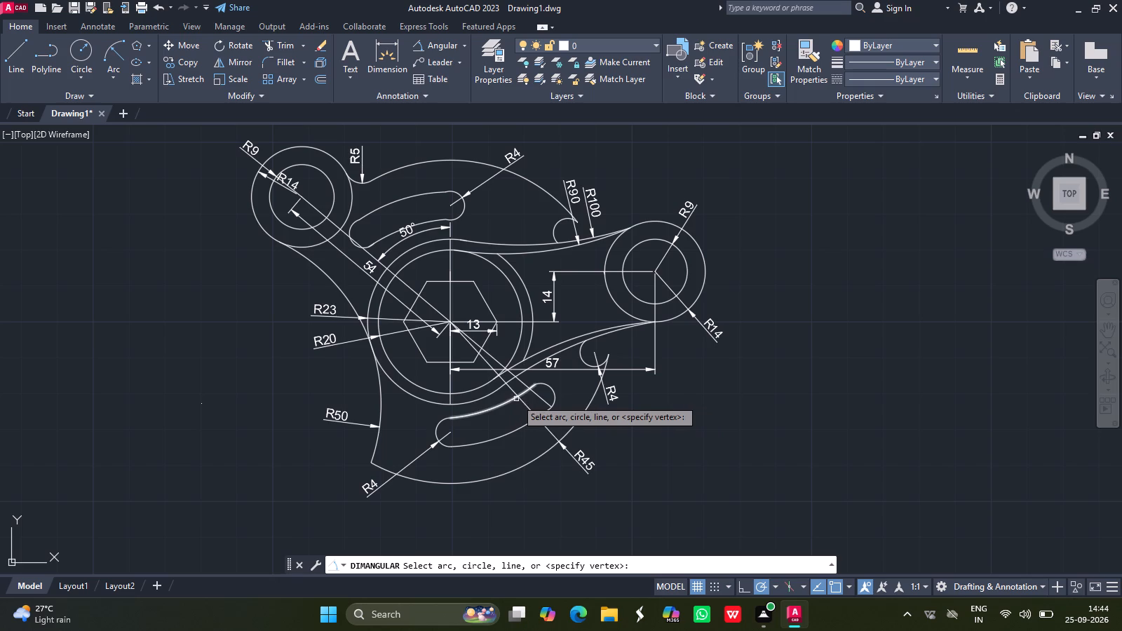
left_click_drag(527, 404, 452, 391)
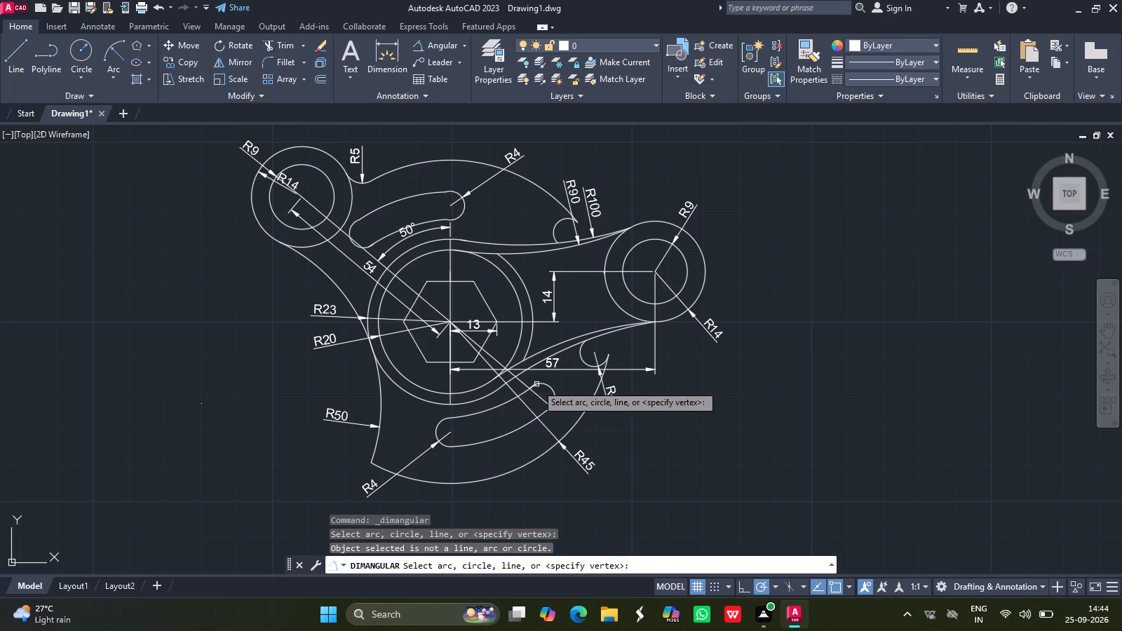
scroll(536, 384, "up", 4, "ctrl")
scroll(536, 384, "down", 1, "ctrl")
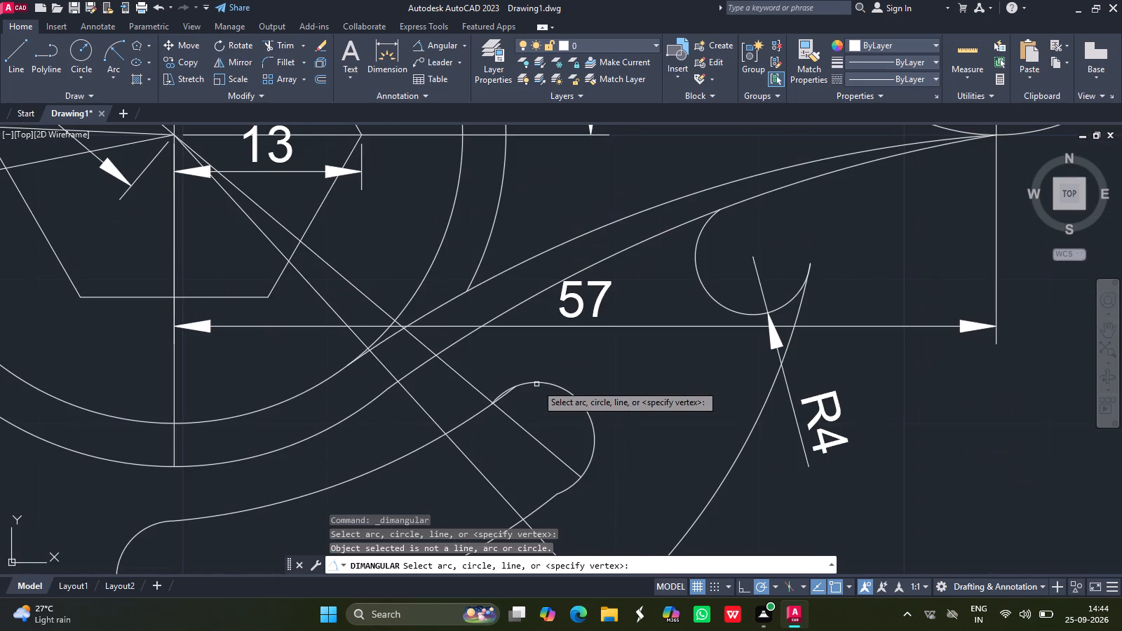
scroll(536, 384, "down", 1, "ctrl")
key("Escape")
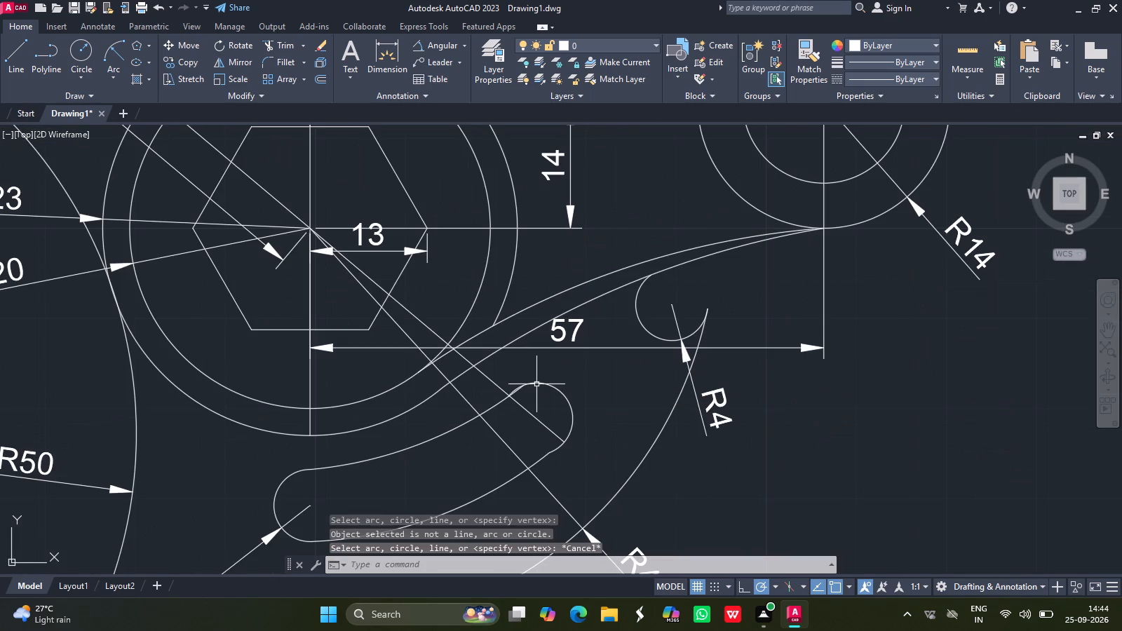
Delete the diagonal construction line running from the hexagon's centre to the lower curved slot's right end.
left_click(504, 393)
key("Delete")
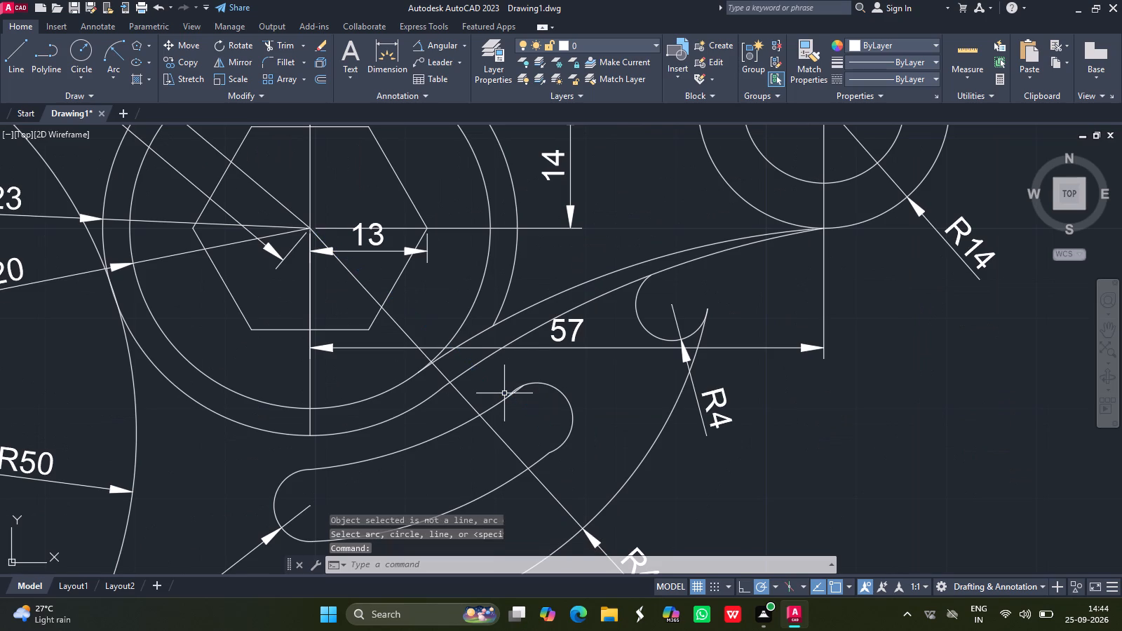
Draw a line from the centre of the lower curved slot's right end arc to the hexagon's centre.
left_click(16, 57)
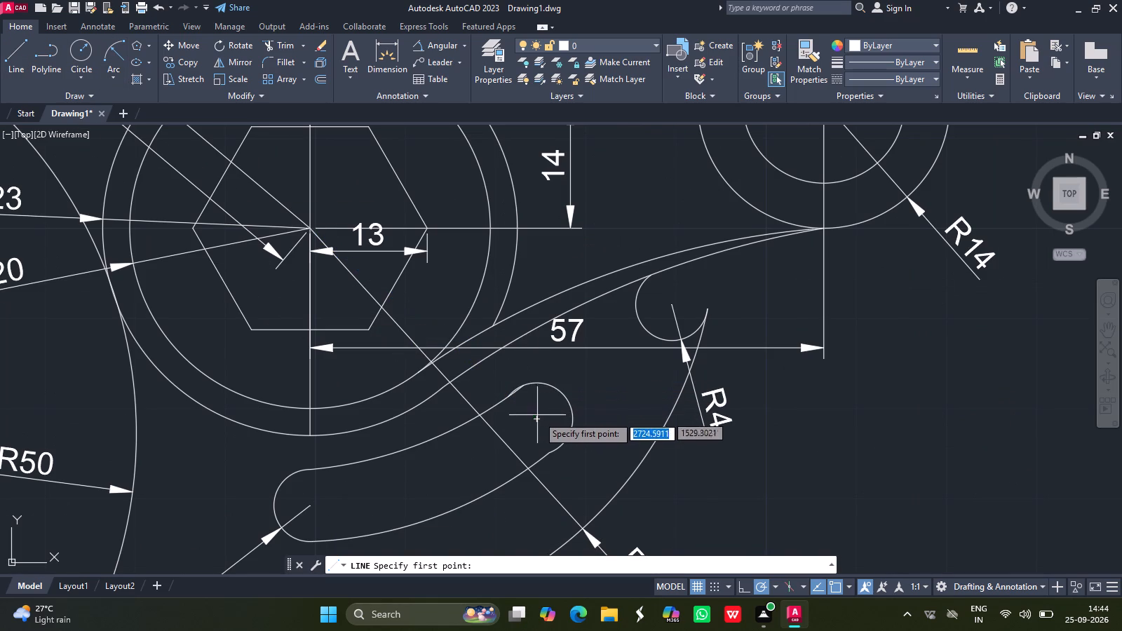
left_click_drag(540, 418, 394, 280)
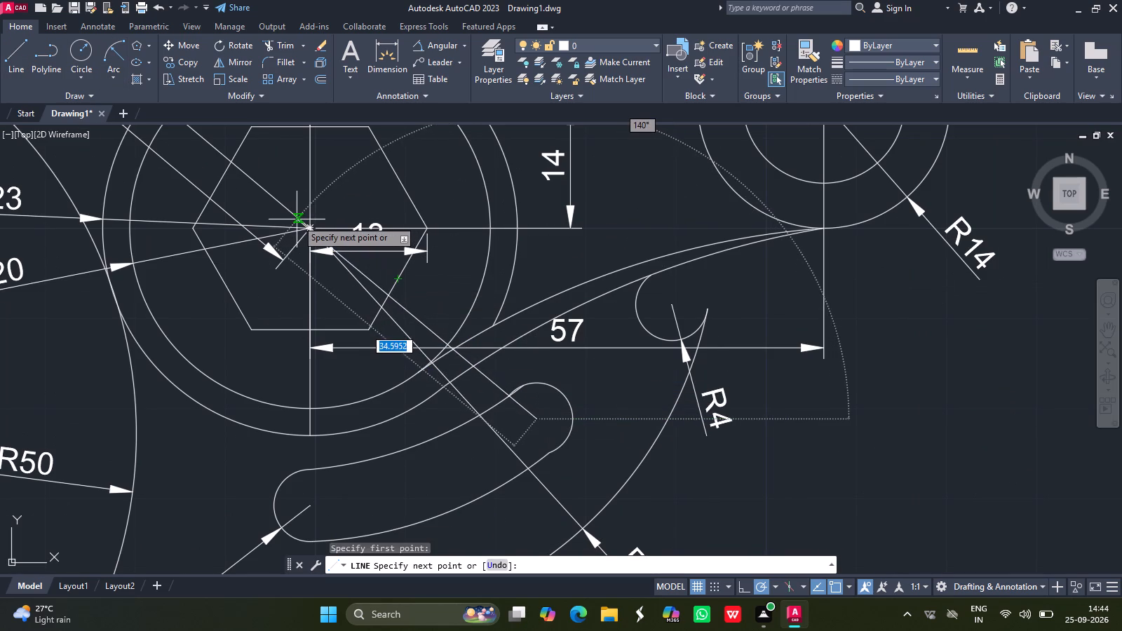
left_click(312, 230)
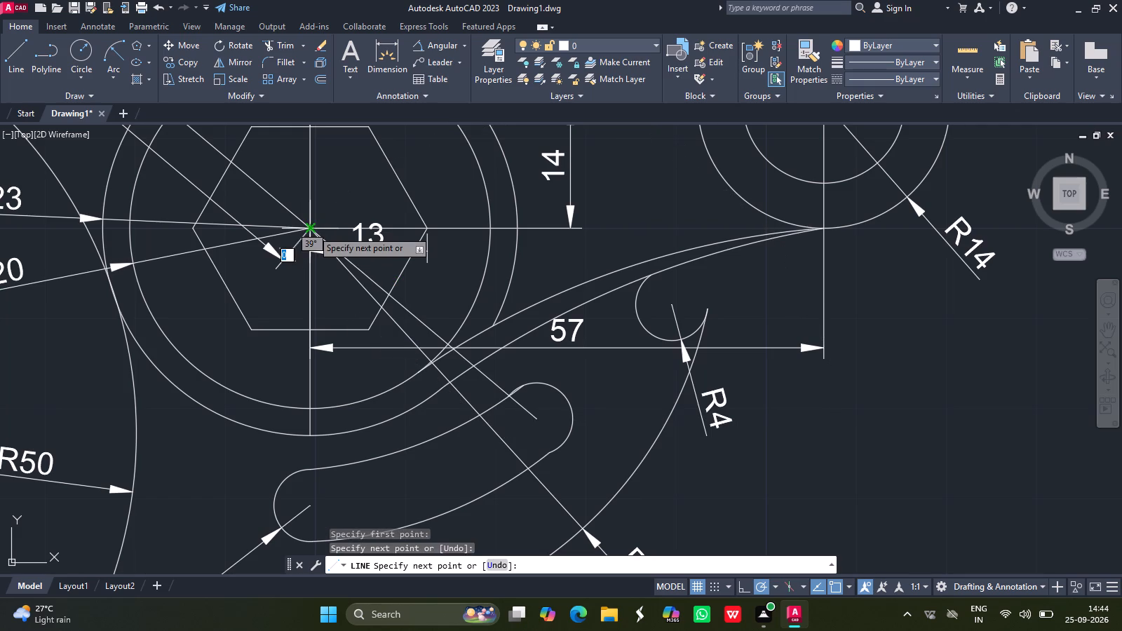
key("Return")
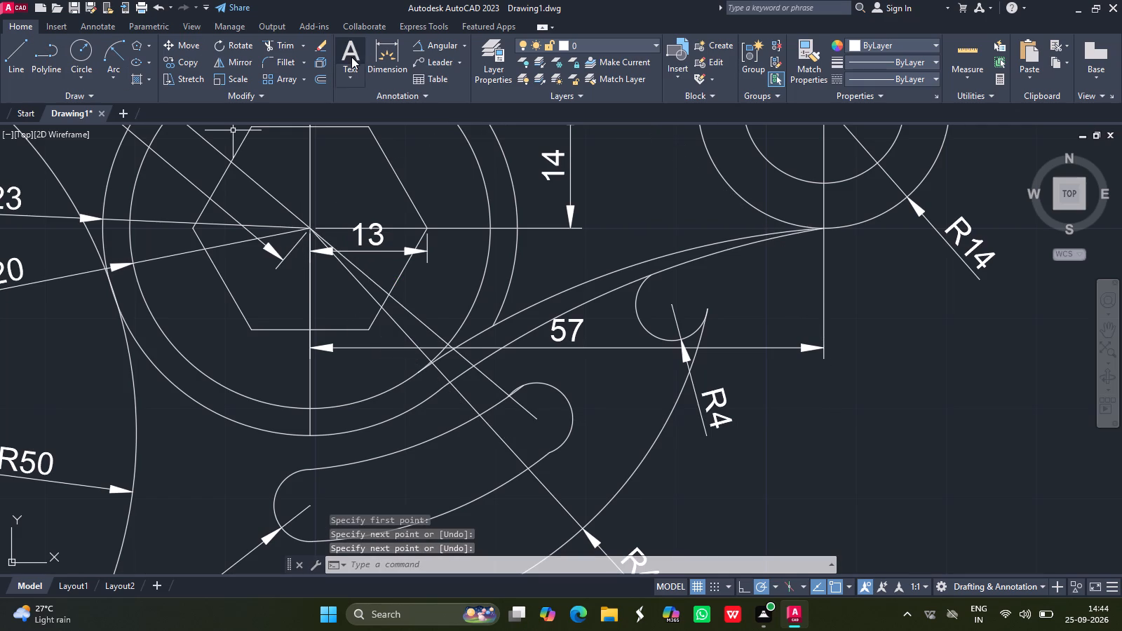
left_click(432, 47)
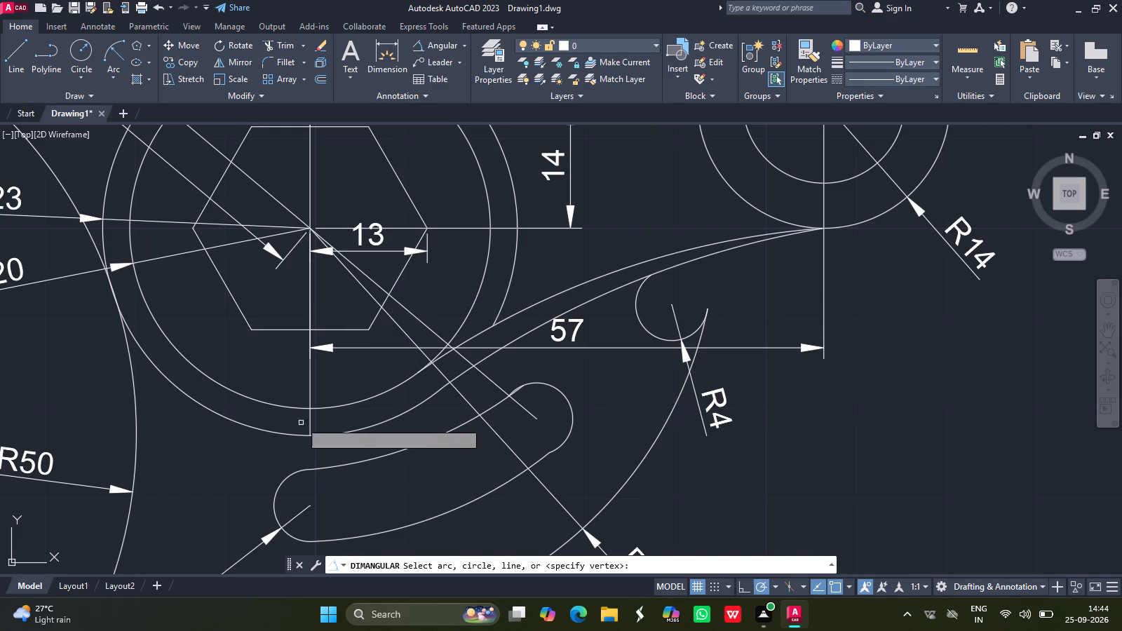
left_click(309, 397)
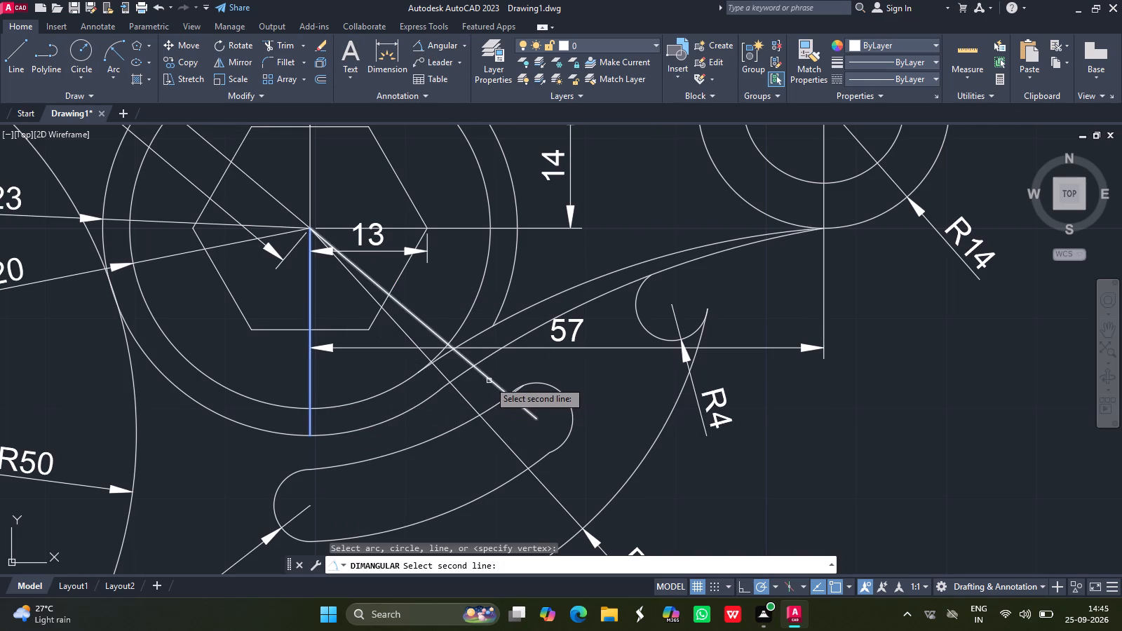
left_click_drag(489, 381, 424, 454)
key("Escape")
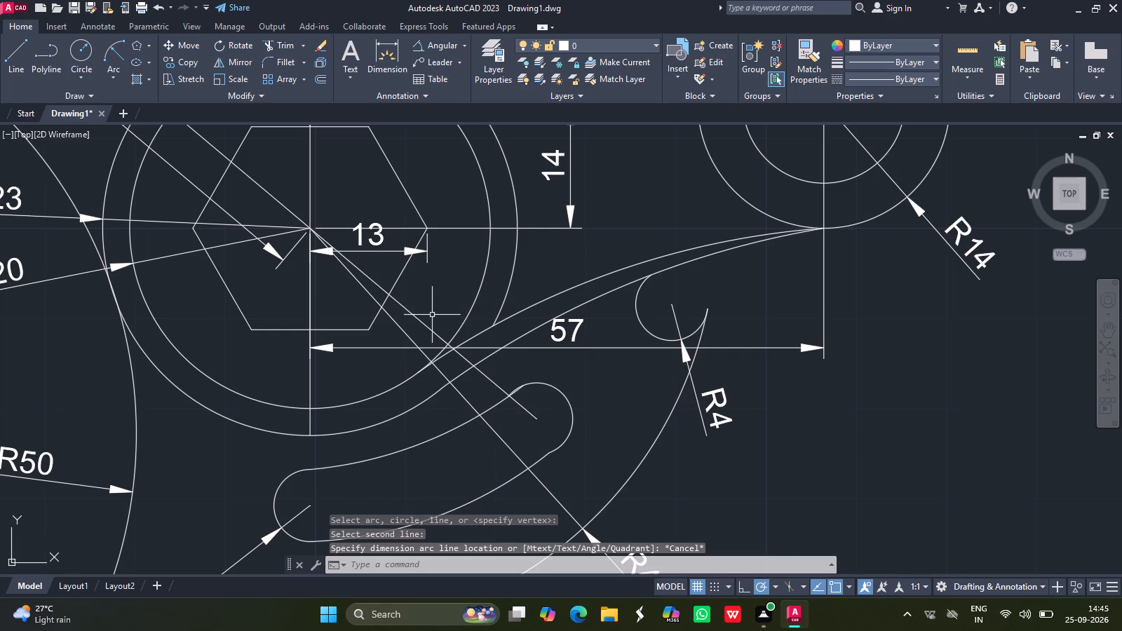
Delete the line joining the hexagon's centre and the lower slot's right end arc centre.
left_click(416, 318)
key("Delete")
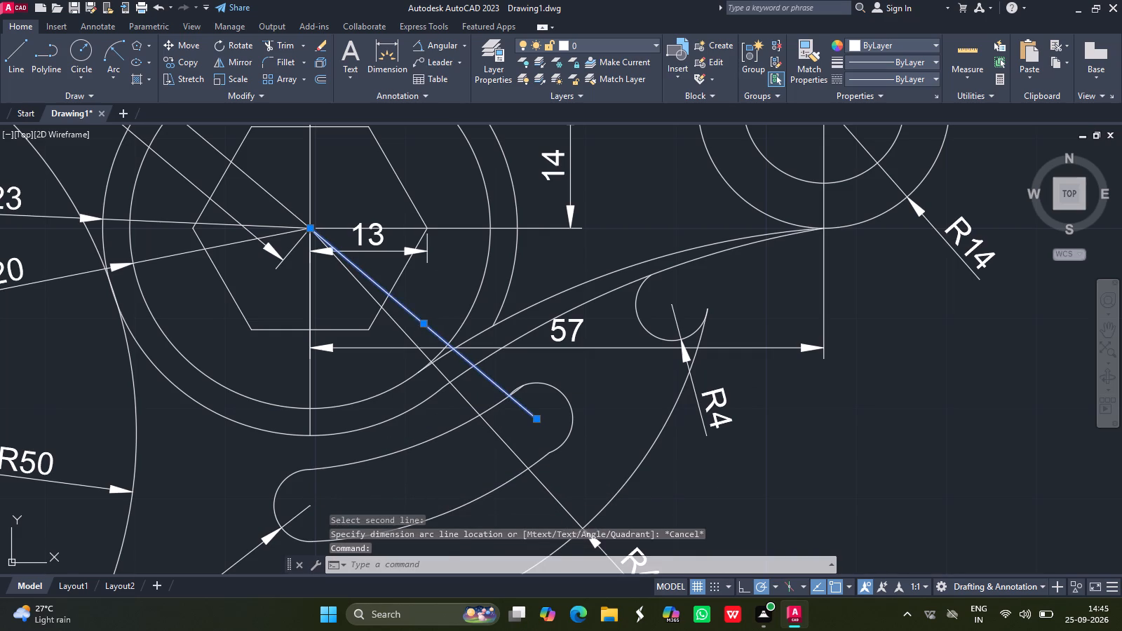
Draw a construction line about 82 units long from the hexagon's centre, down and to the right at 315° with 45° polar tracking.
left_click(14, 53)
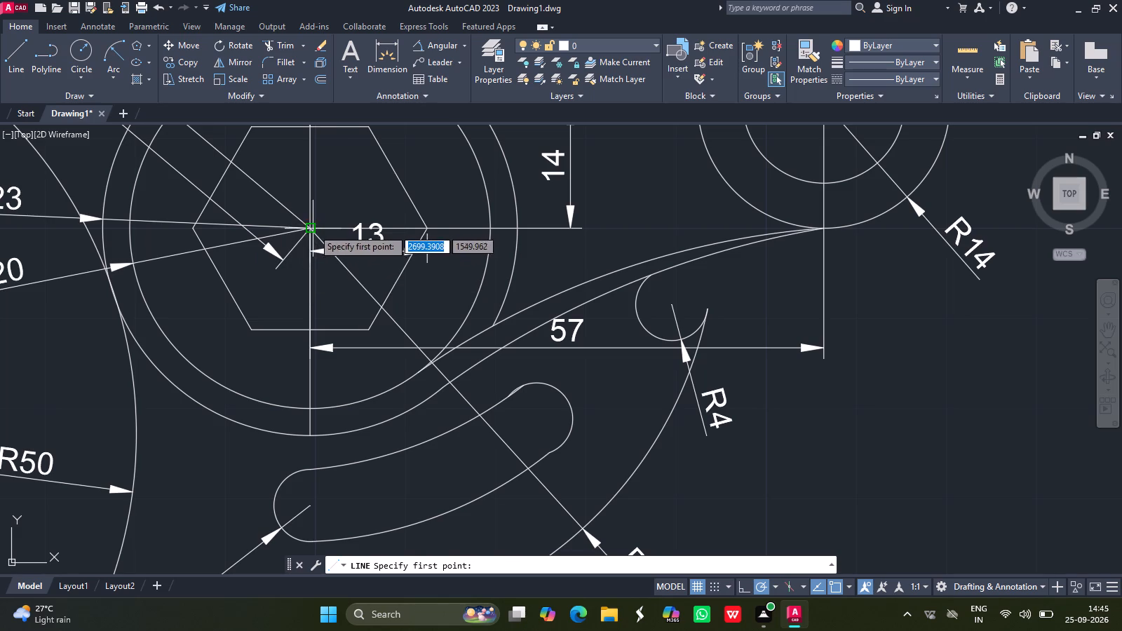
left_click_drag(312, 230, 471, 435)
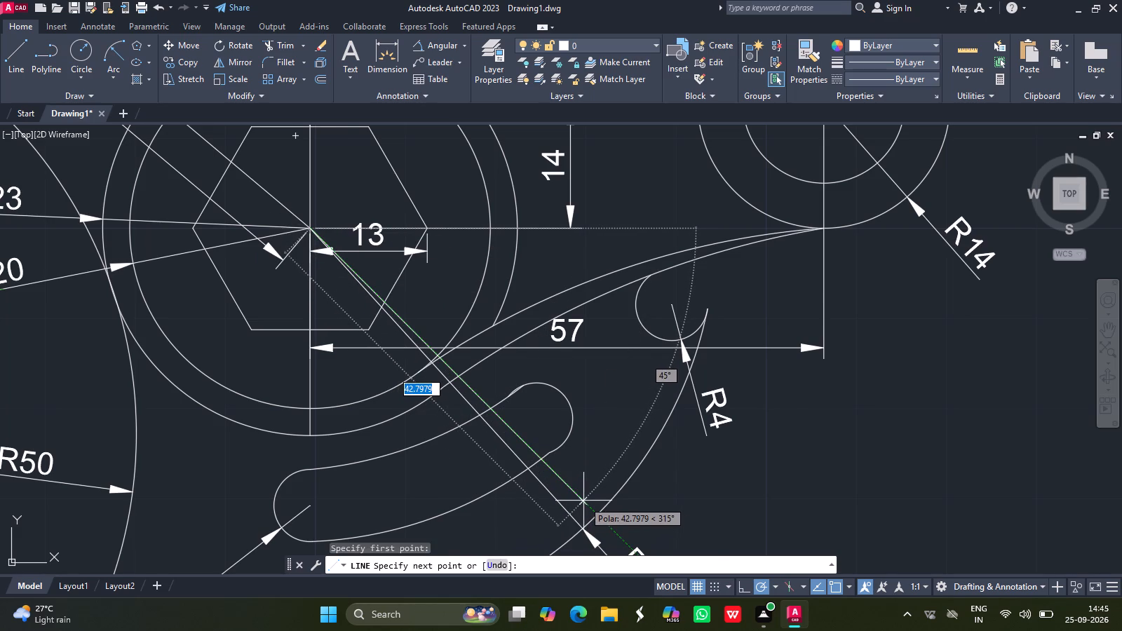
left_click(777, 588)
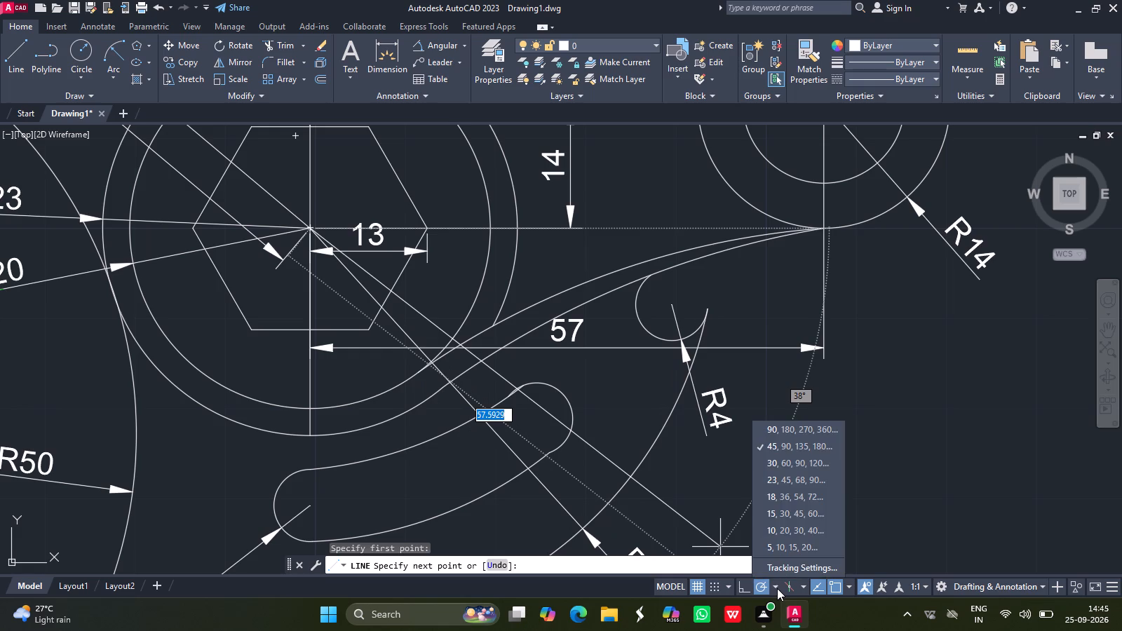
left_click(772, 445)
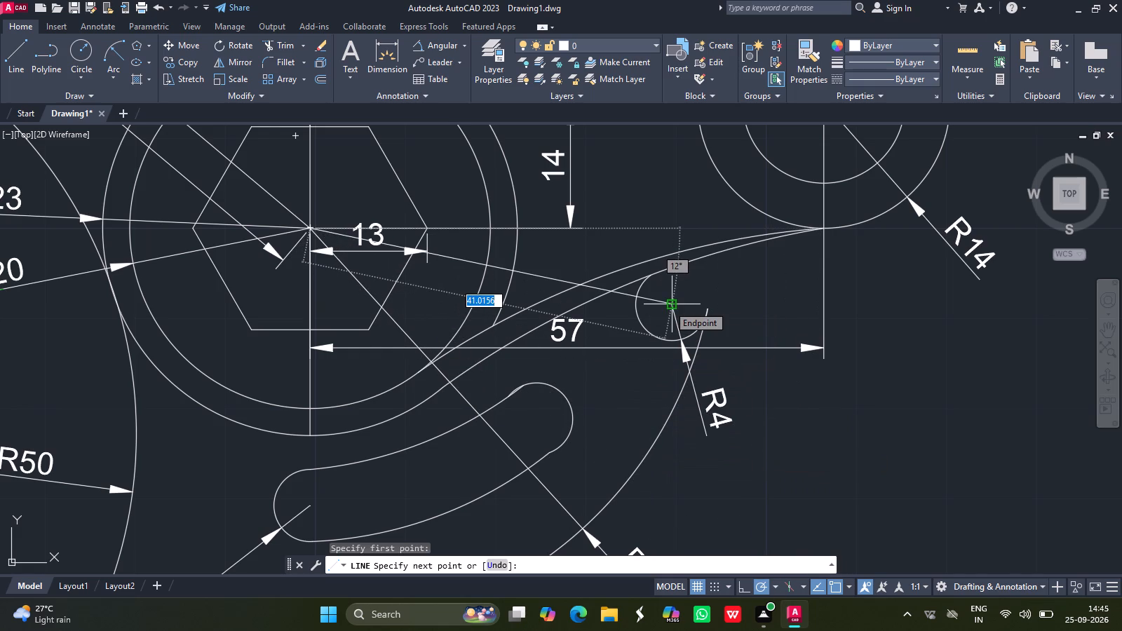
scroll(668, 305, "down", 2, "ctrl")
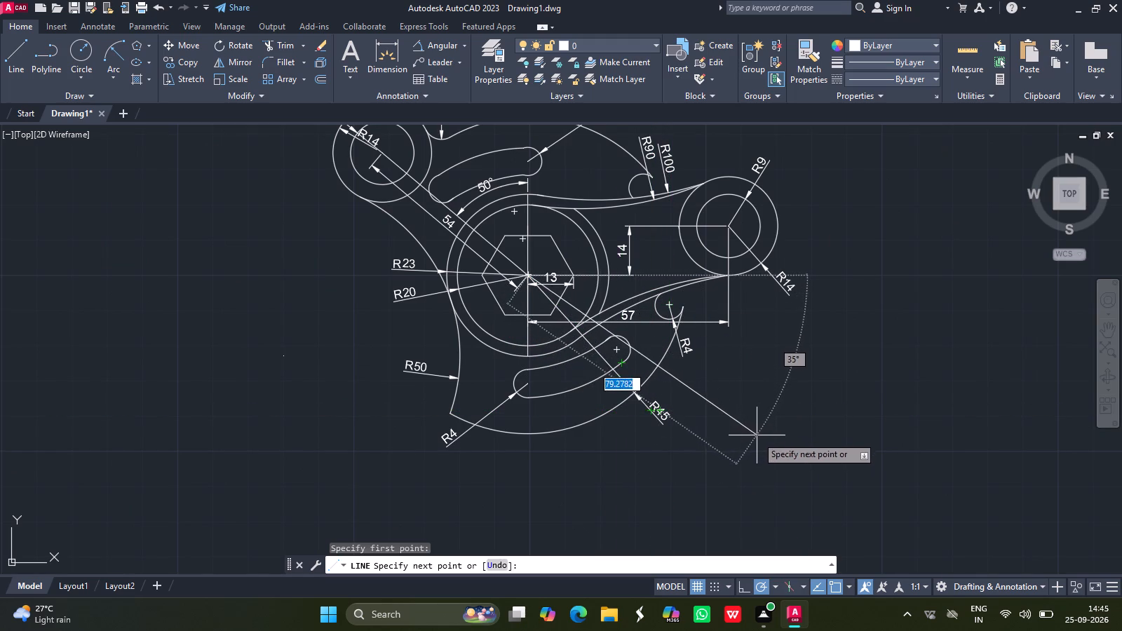
left_click(735, 476)
key("Return")
Move the lower slot's right end arc by its centre about 2.8 units at 225°, onto the 45° construction line.
scroll(735, 476, "up", 2, "ctrl")
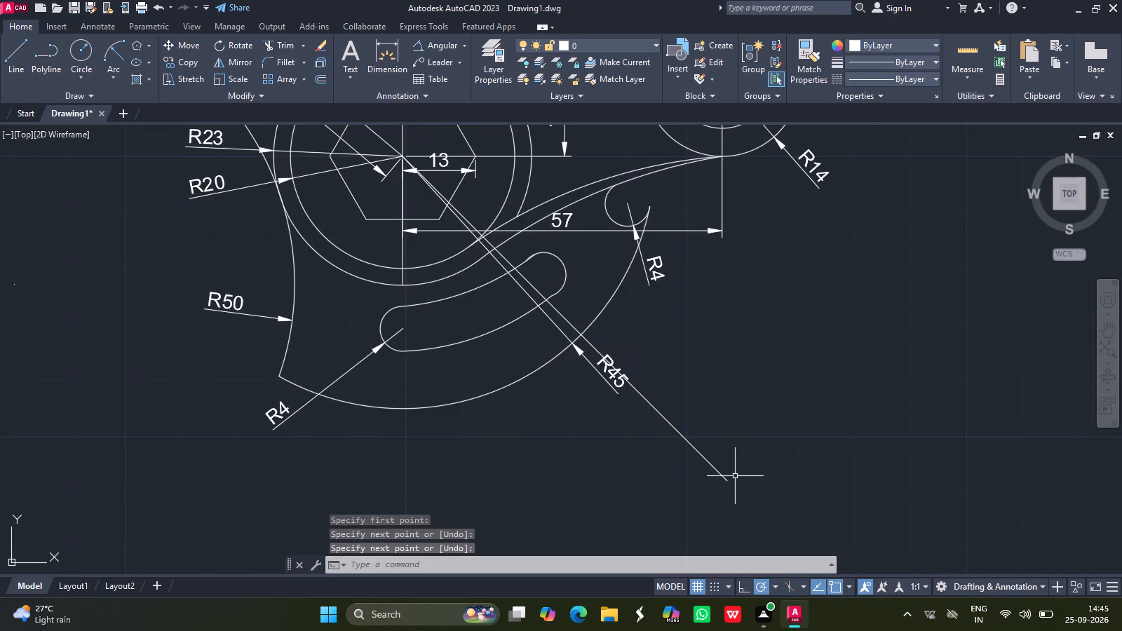
scroll(735, 476, "down", 2, "ctrl")
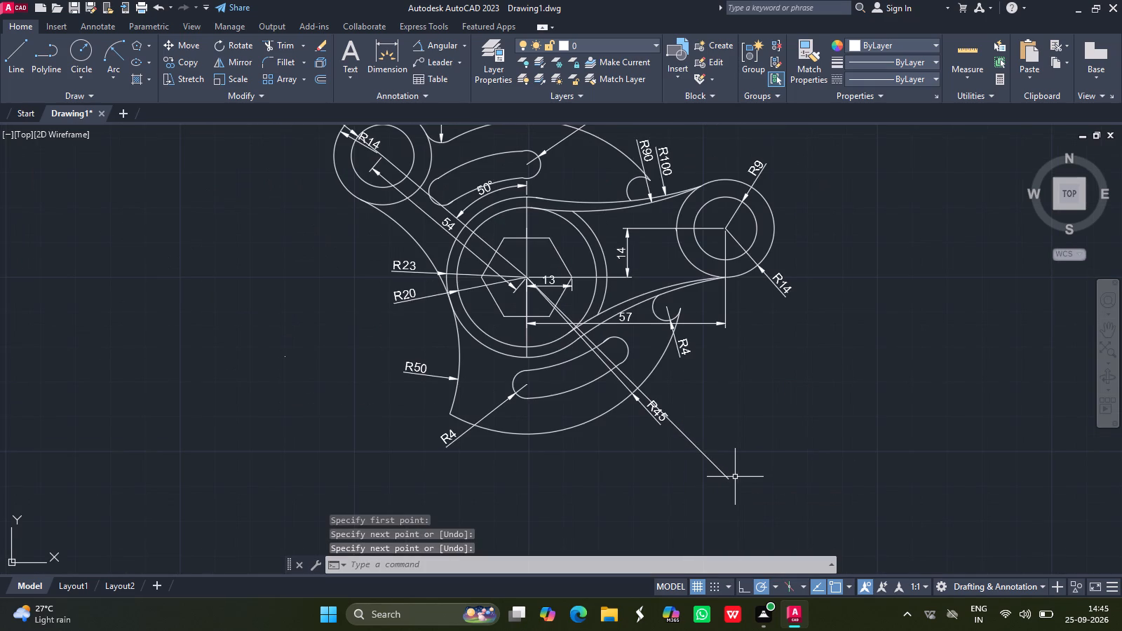
left_click(1112, 335)
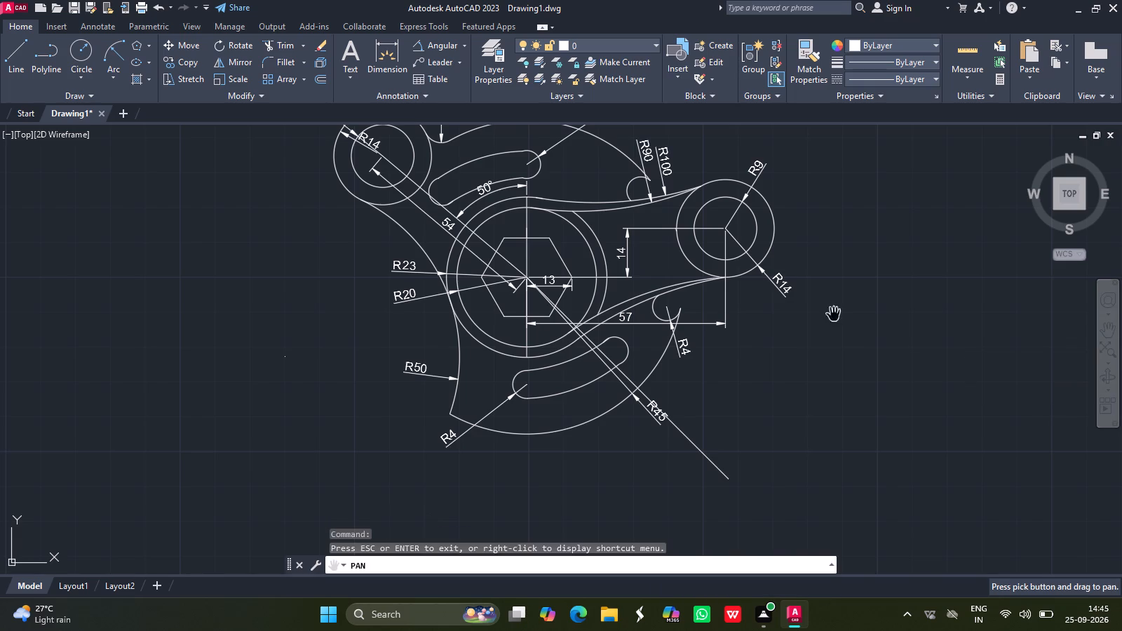
left_click_drag(569, 273, 564, 308)
scroll(564, 308, "up", 1, "ctrl")
key("Escape")
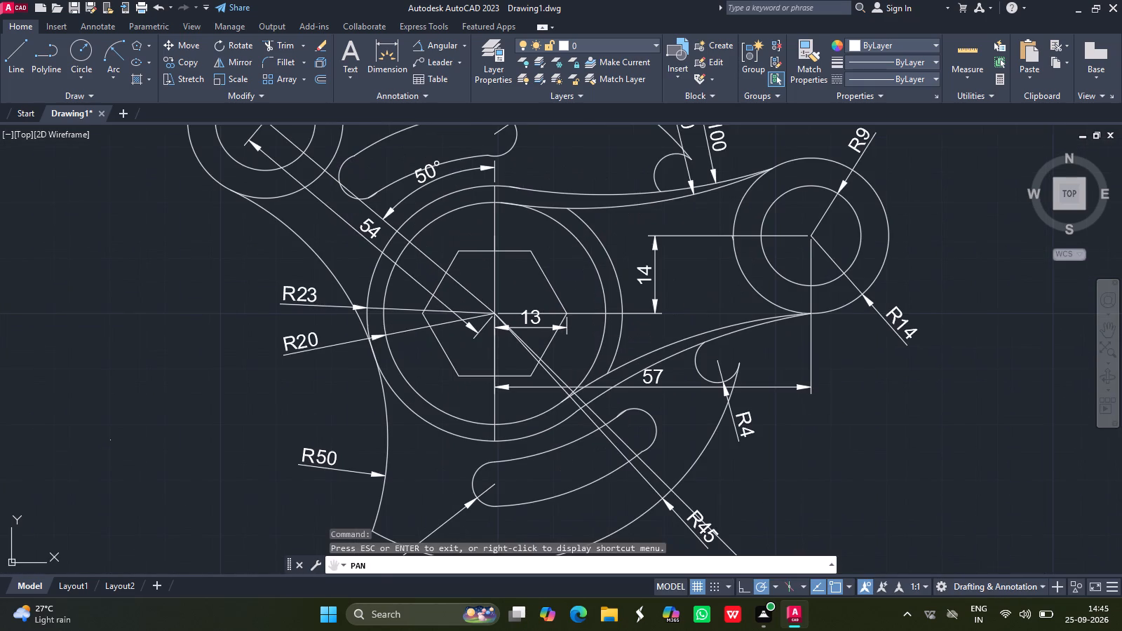
left_click(640, 411)
type("move")
key("Return")
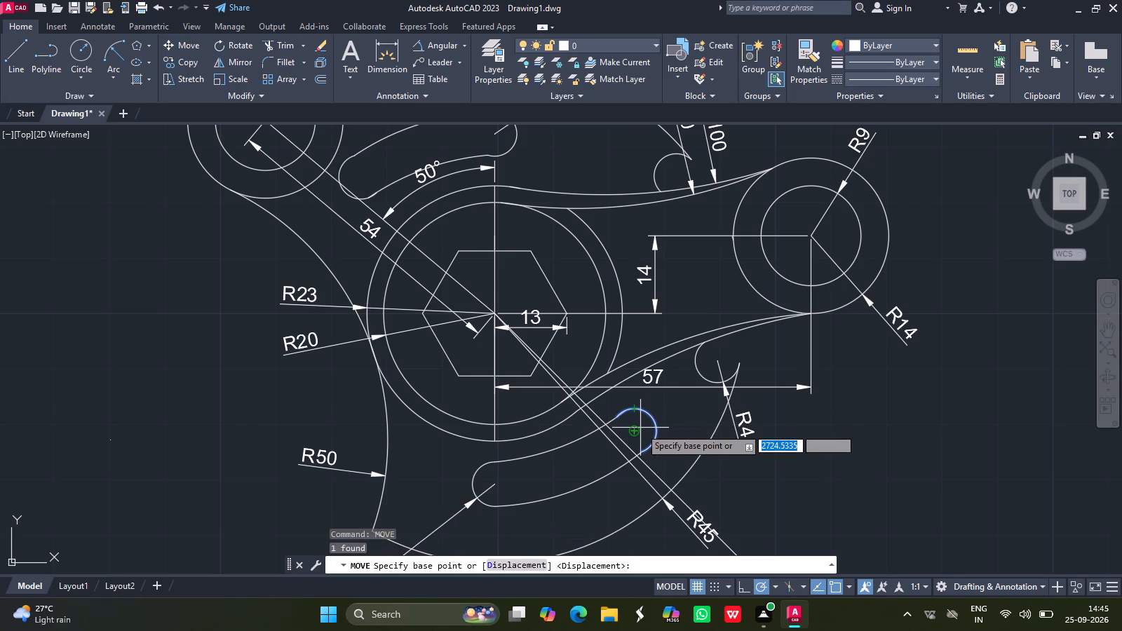
left_click_drag(637, 431, 628, 435)
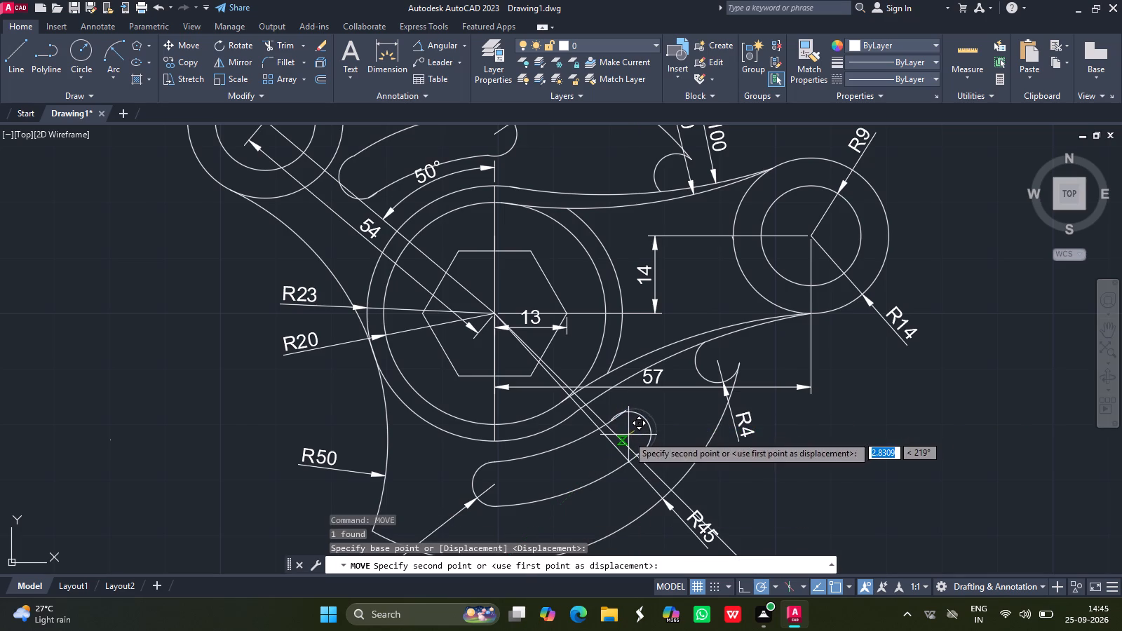
left_click_drag(628, 435, 622, 437)
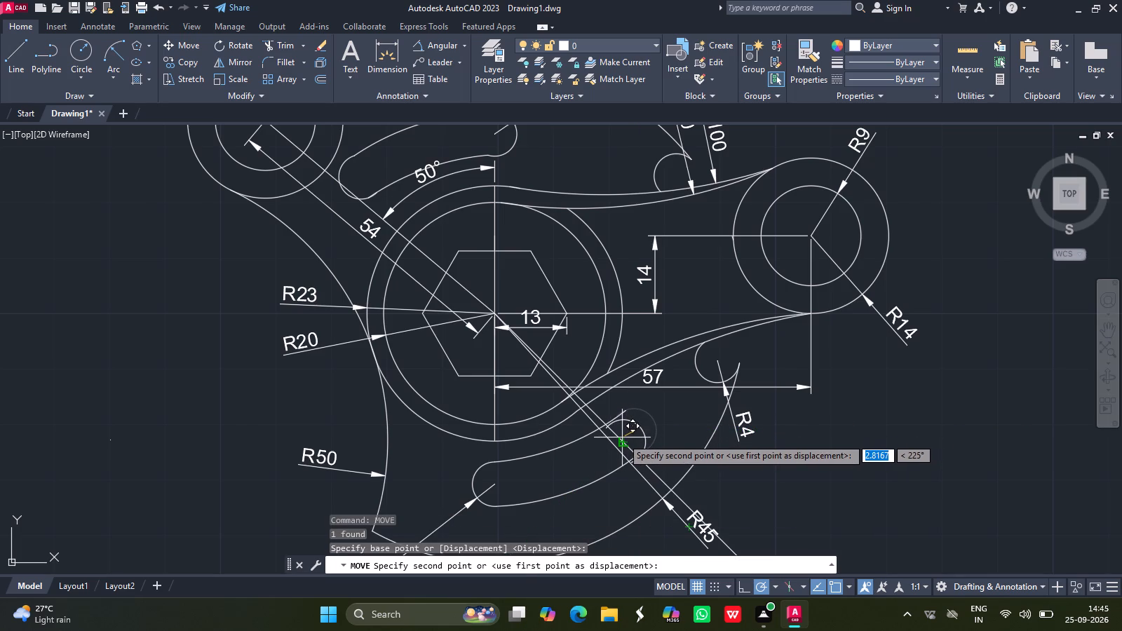
left_click_drag(622, 437, 622, 437)
left_click(622, 437)
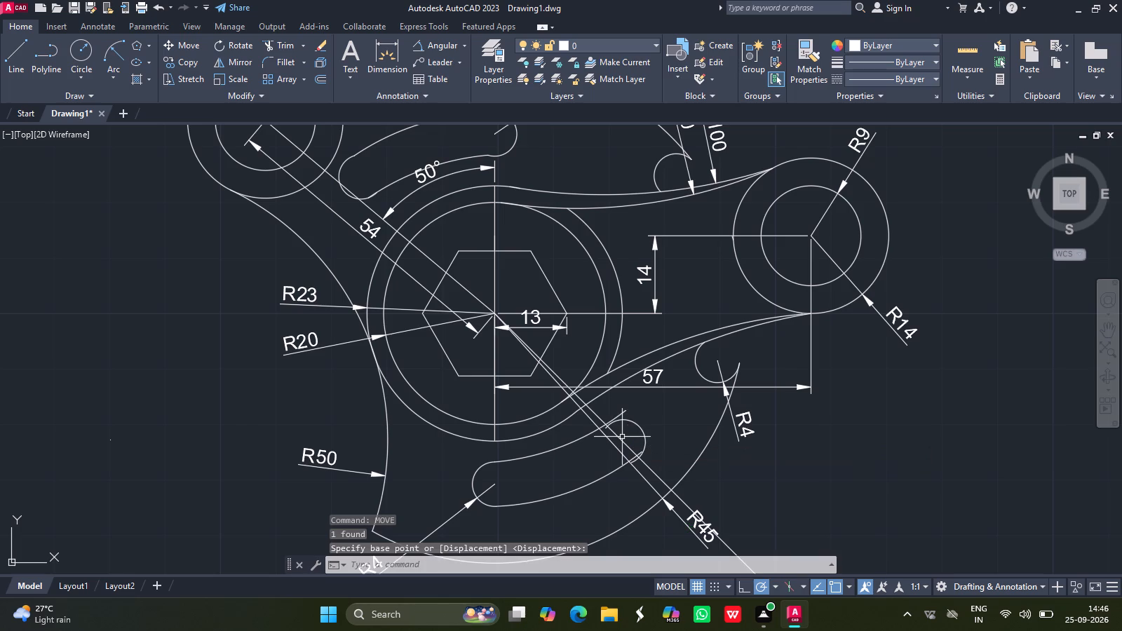
Delete the lower curved slot's right end arc.
left_click(635, 425)
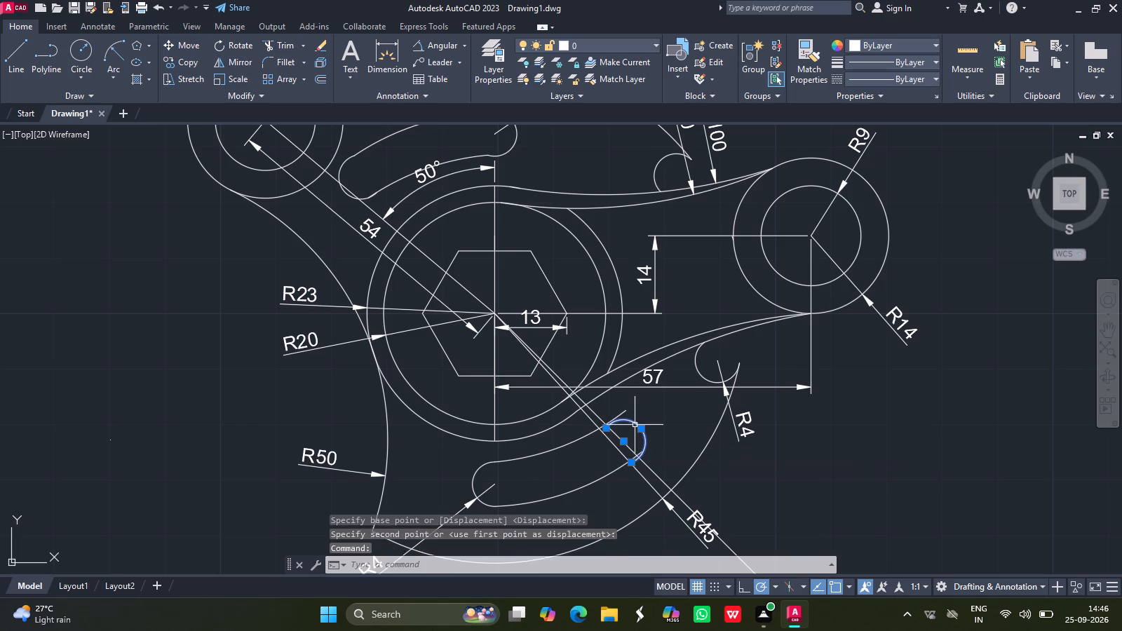
key("Return")
key("Delete")
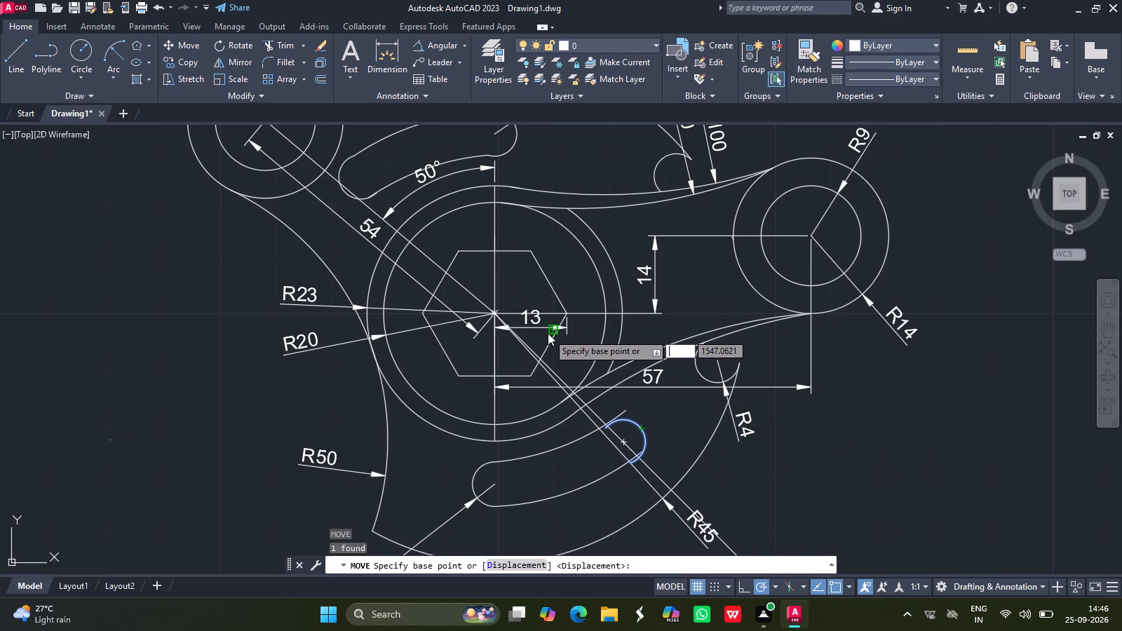
key("Escape")
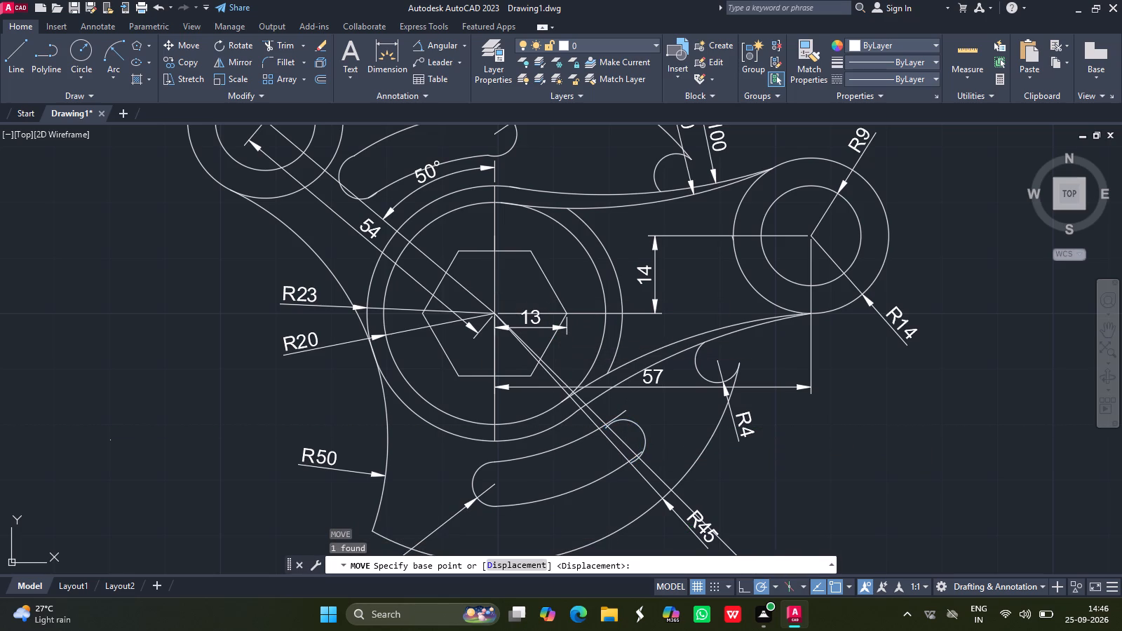
left_click(644, 435)
key("Delete")
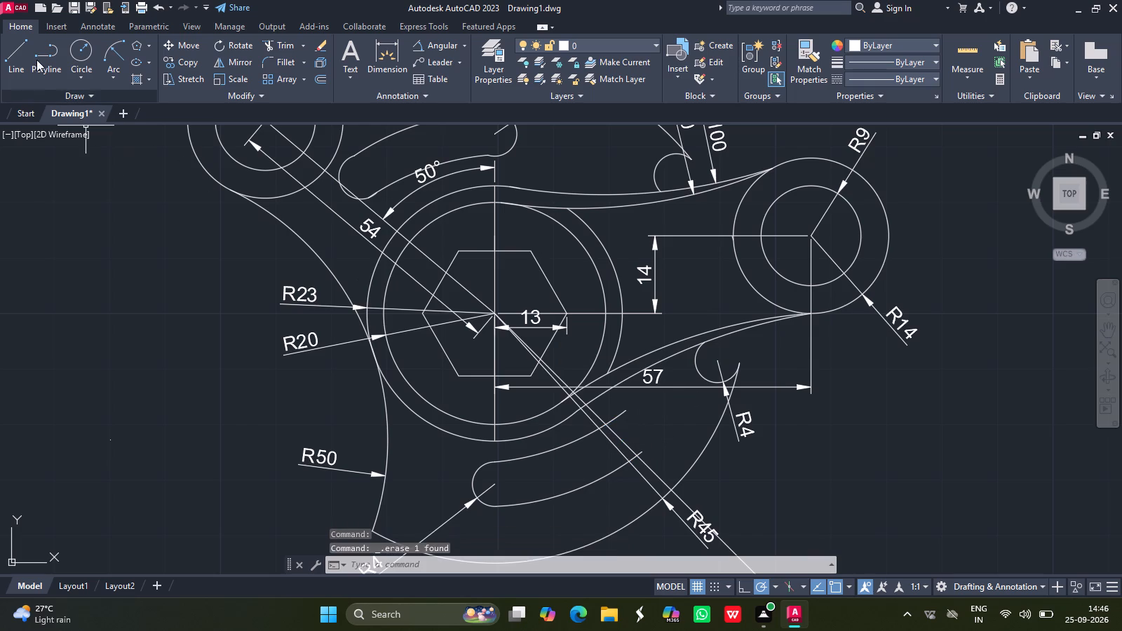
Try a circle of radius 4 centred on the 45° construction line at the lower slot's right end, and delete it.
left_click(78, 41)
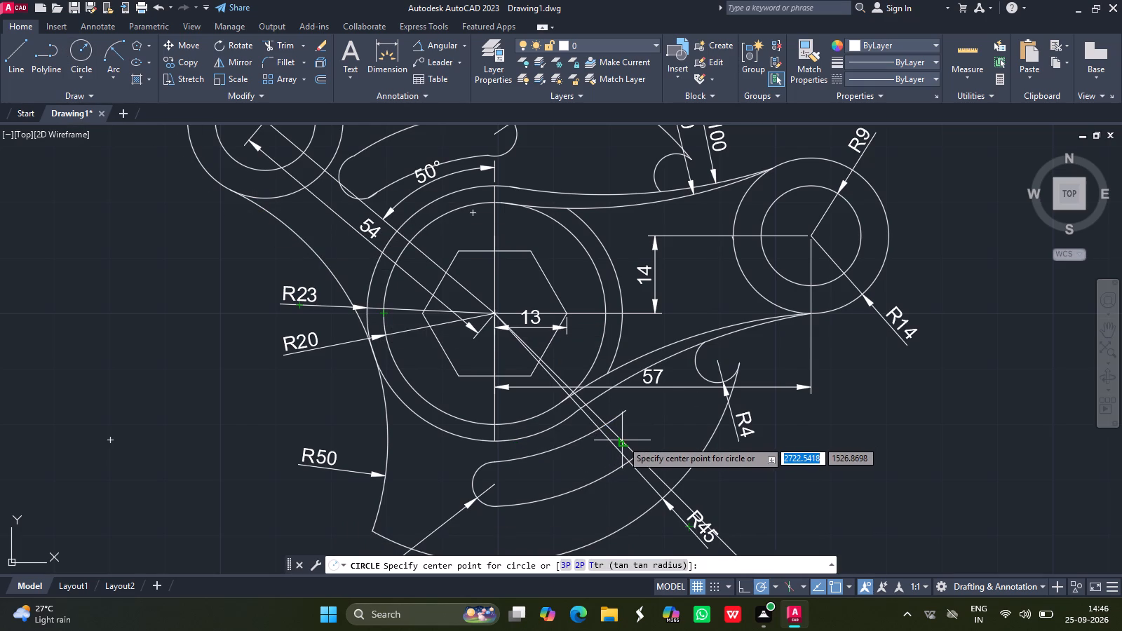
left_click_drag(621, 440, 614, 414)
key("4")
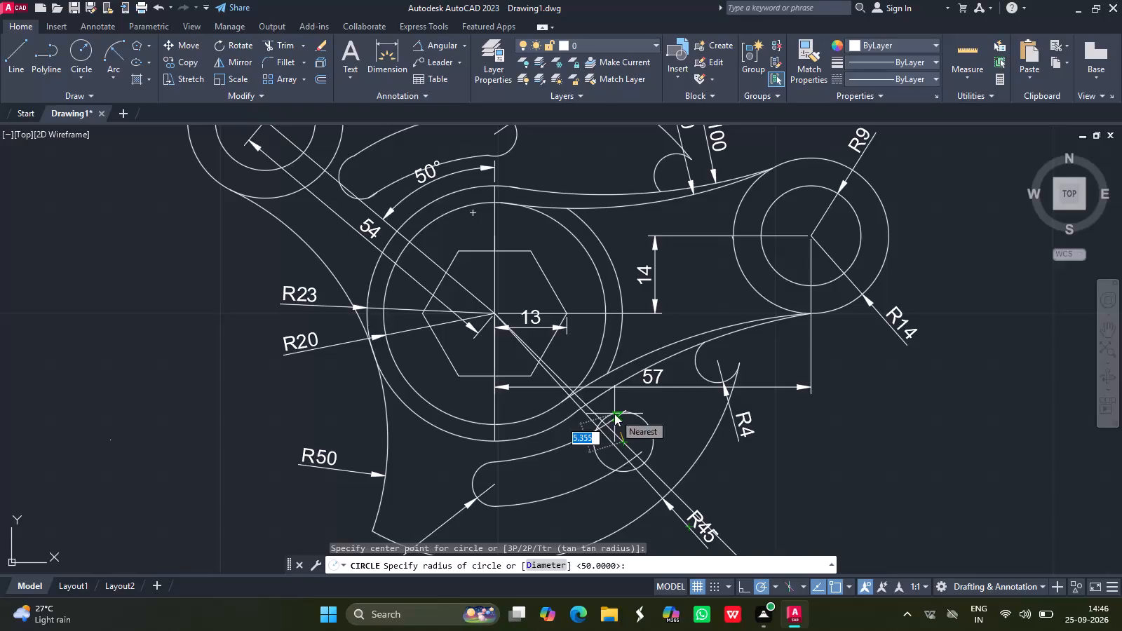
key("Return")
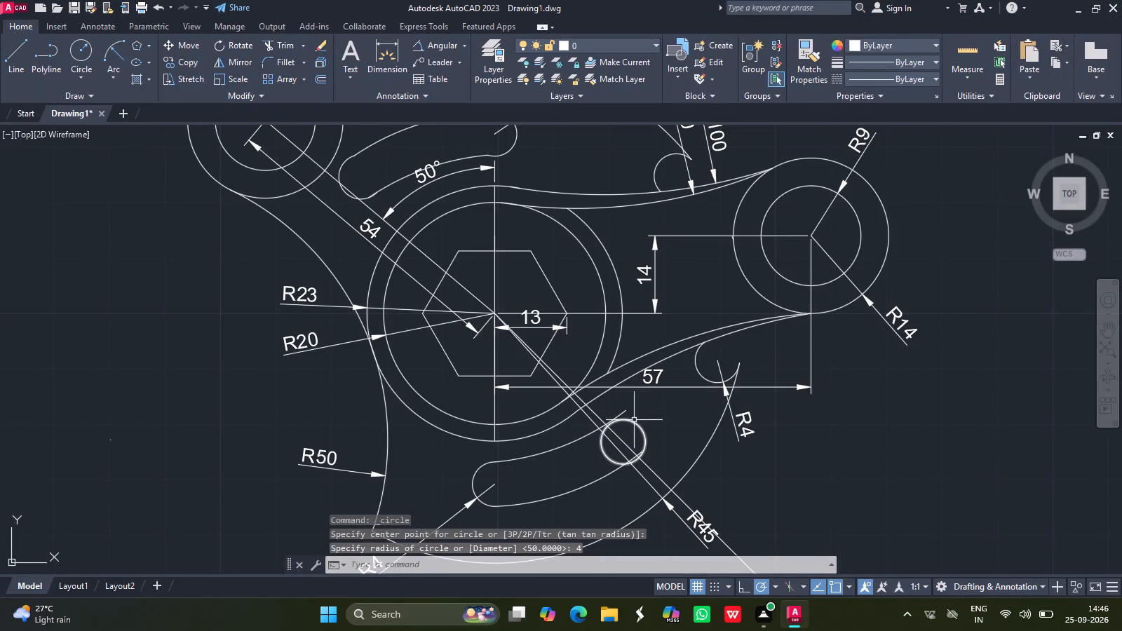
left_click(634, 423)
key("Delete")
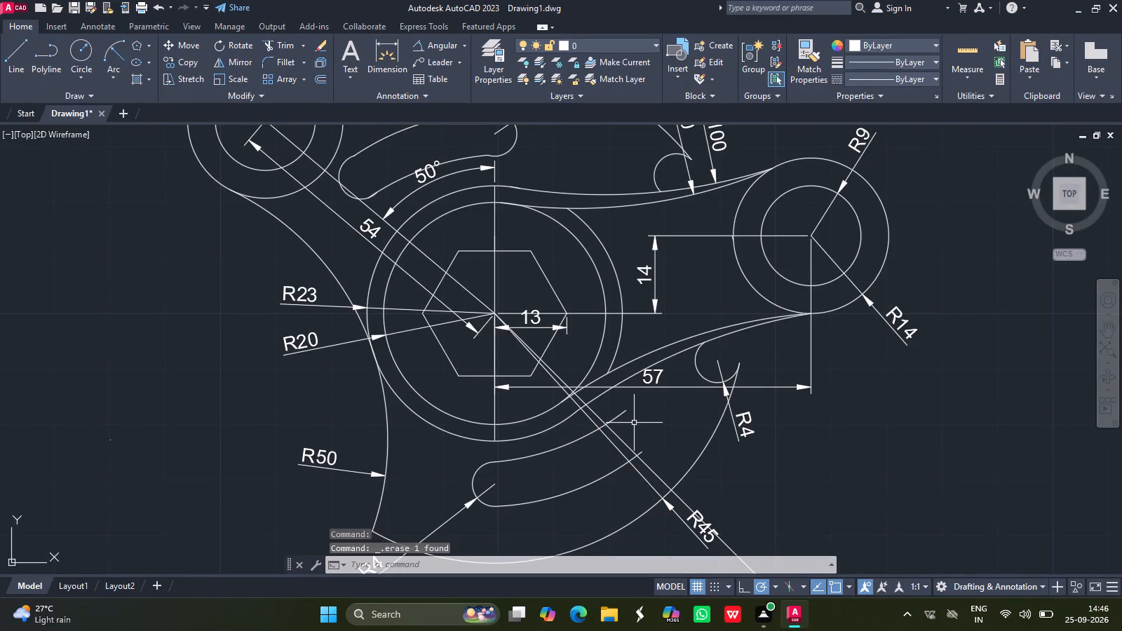
Draw a circle of radius 4 centred on the 45° construction line at the lower slot's right end.
left_click(79, 46)
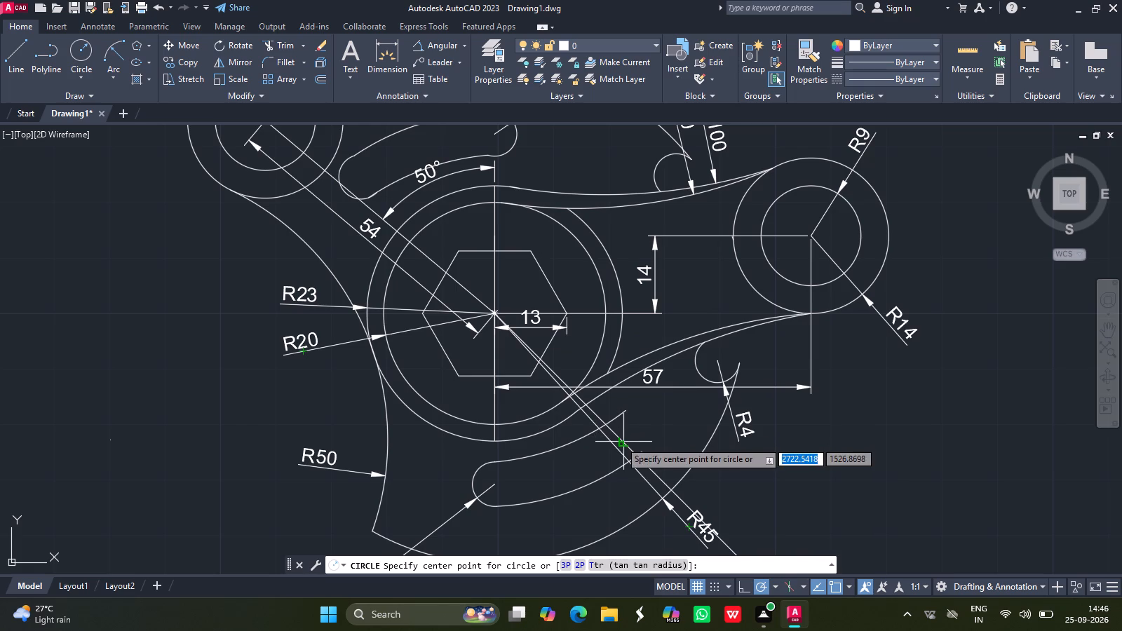
left_click_drag(620, 441, 612, 416)
key("5")
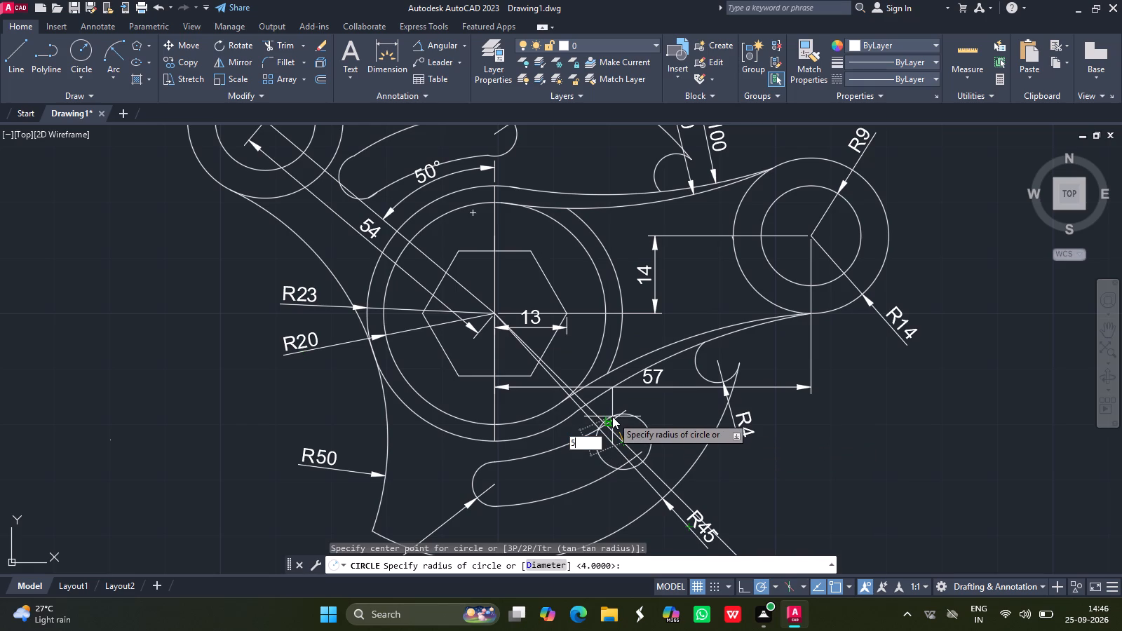
key("BackSpace")
key("4")
key("Return")
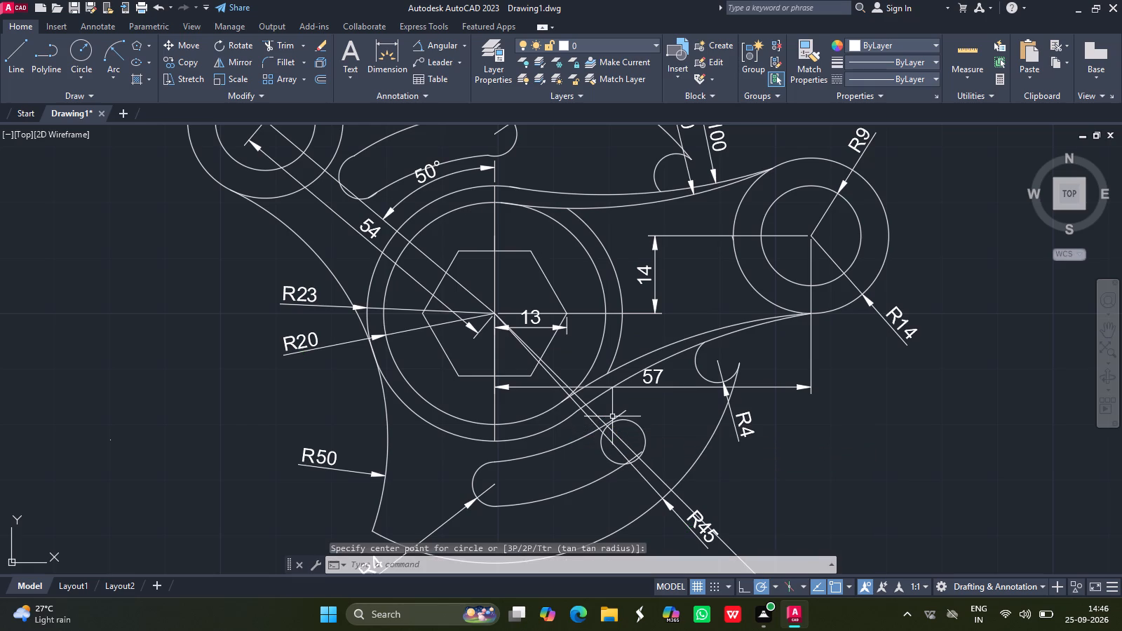
Delete the lower slot's old inner and outer side arcs.
left_click(586, 433)
key("Delete")
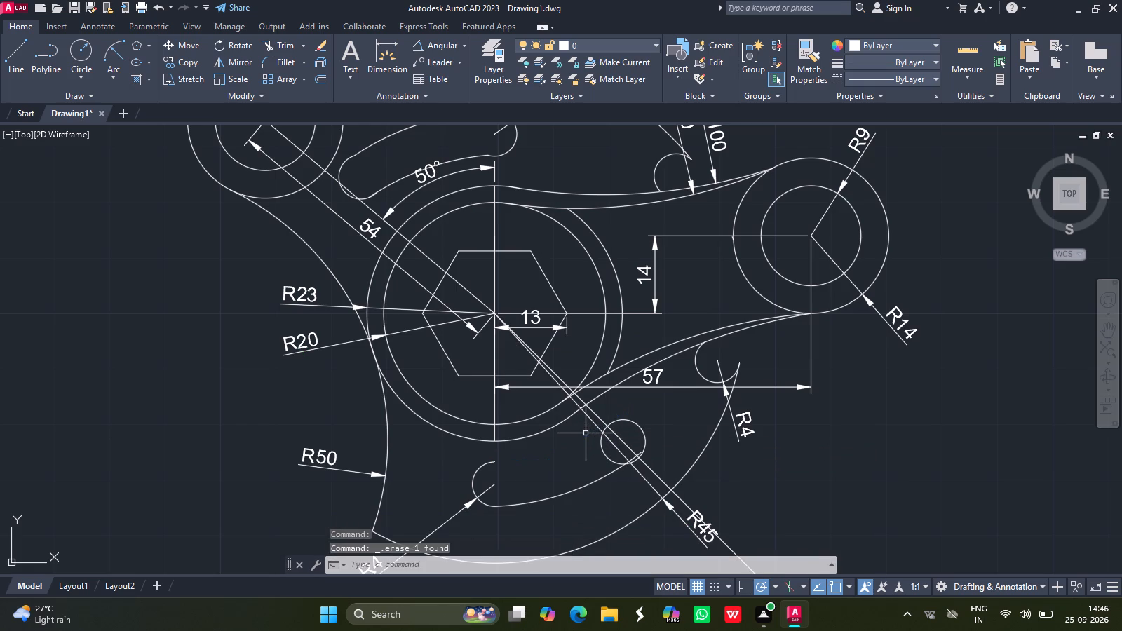
left_click(578, 488)
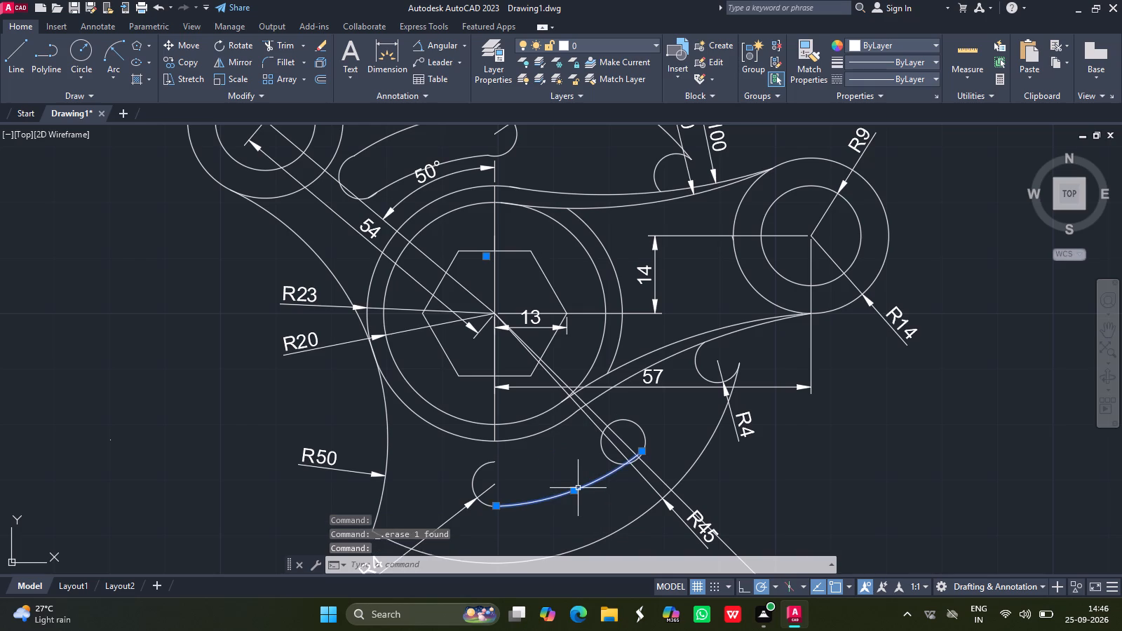
key("Delete")
Draw the lower slot's outer side as a start-end-radius arc of radius 45 from the left end arc to the new circle.
left_click(119, 50)
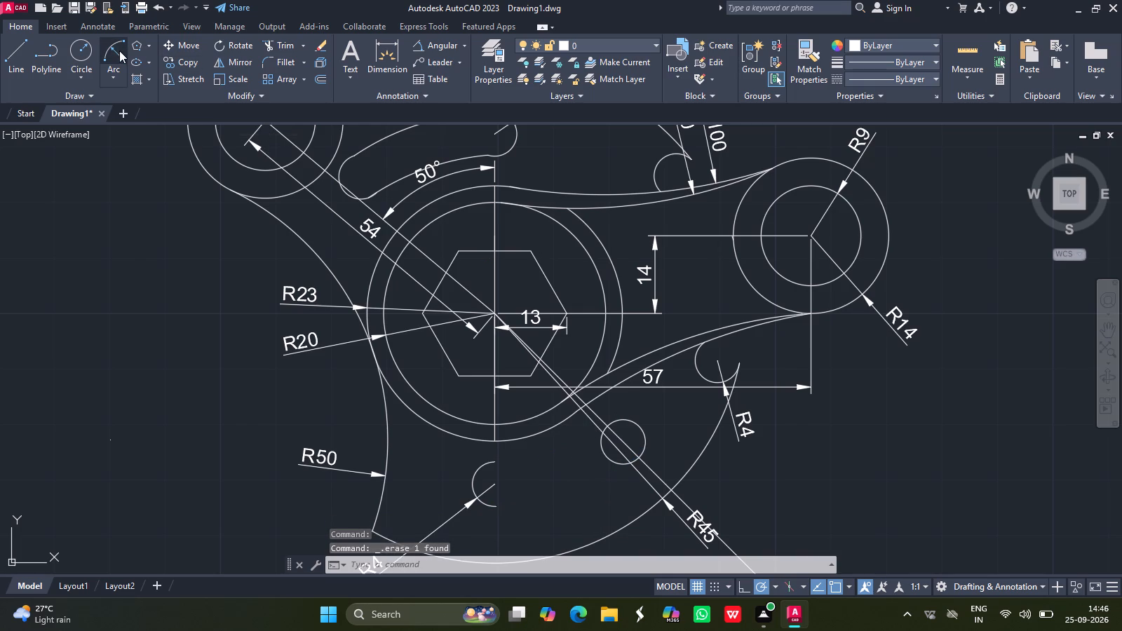
left_click(492, 508)
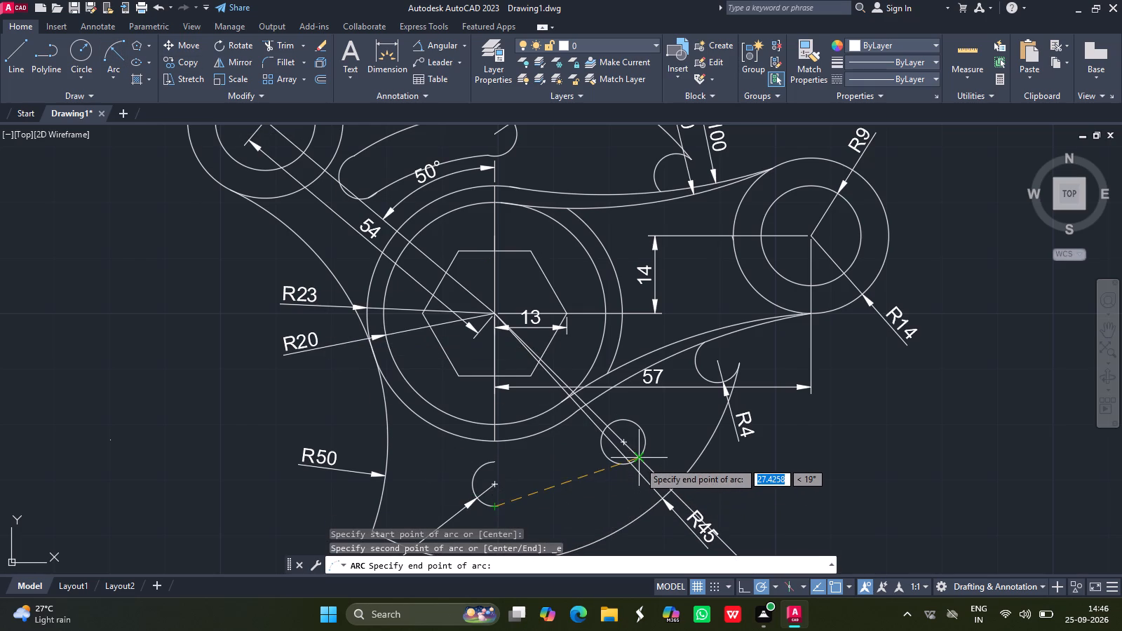
left_click_drag(640, 461, 508, 417)
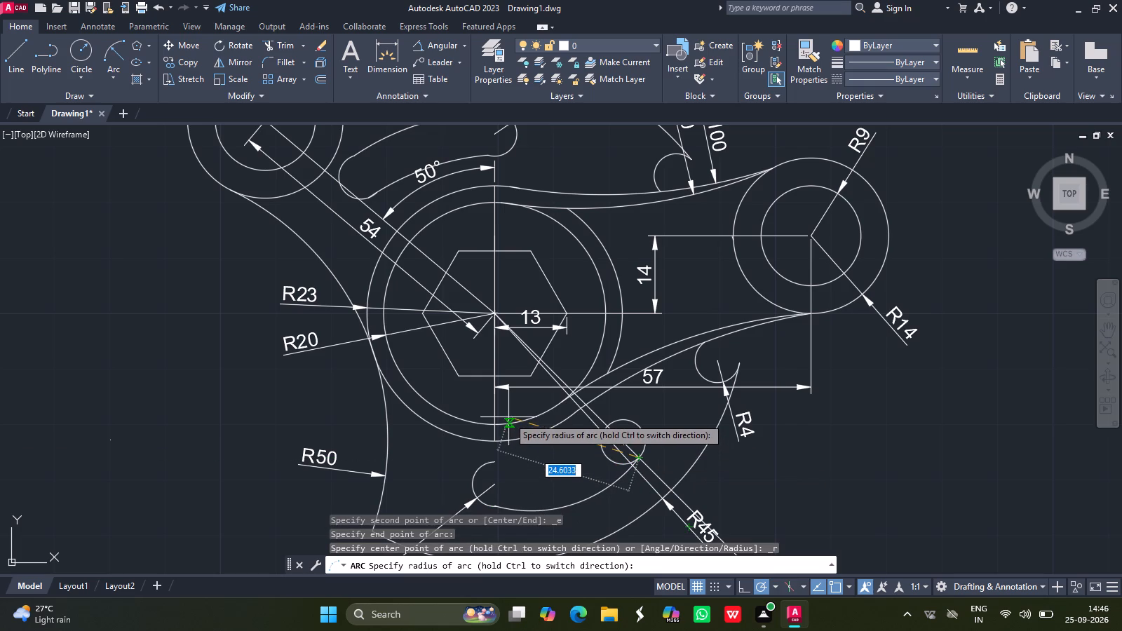
type("45")
key("Return")
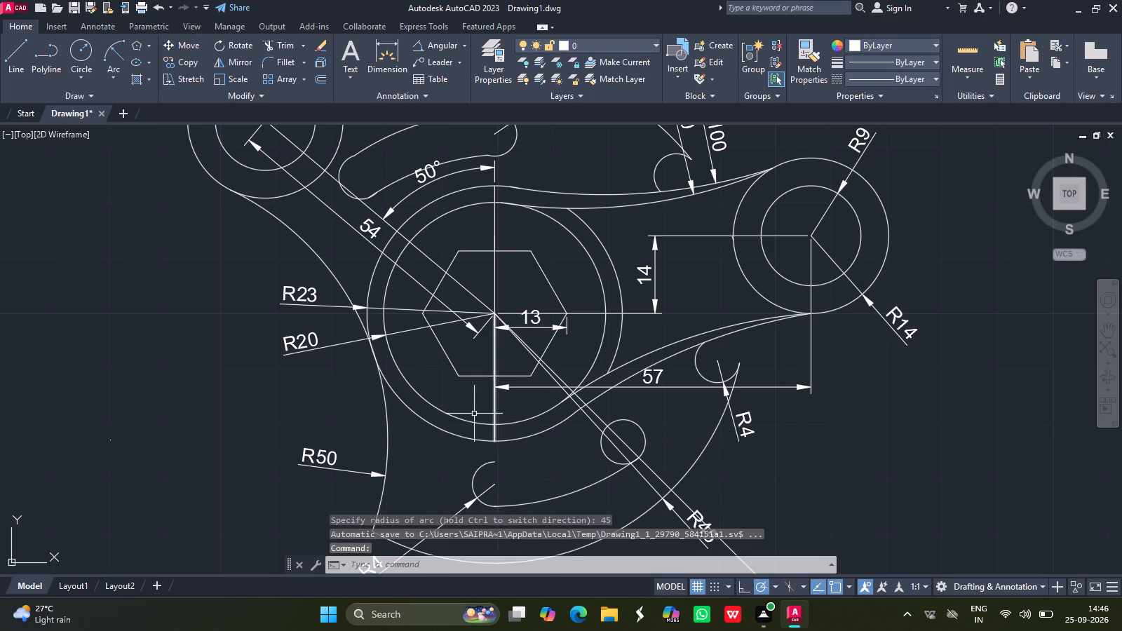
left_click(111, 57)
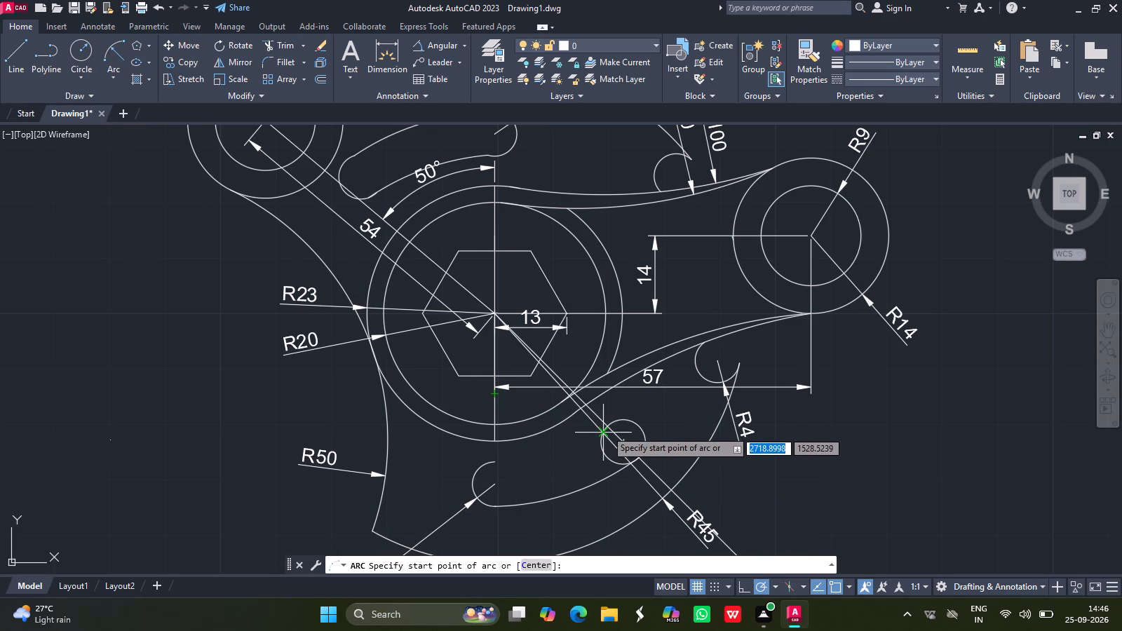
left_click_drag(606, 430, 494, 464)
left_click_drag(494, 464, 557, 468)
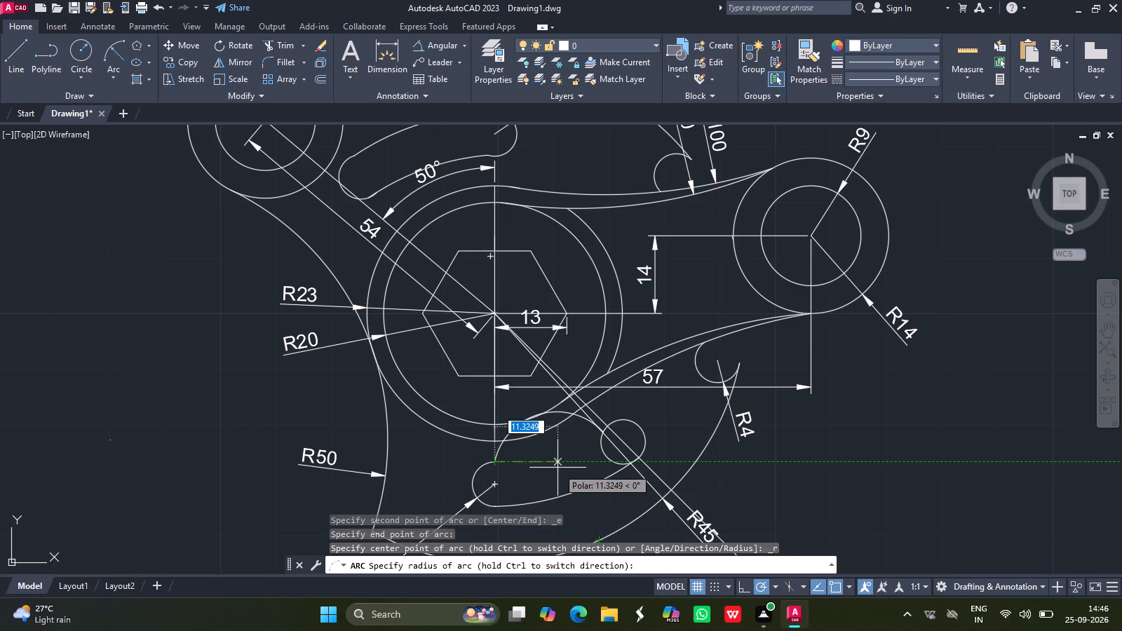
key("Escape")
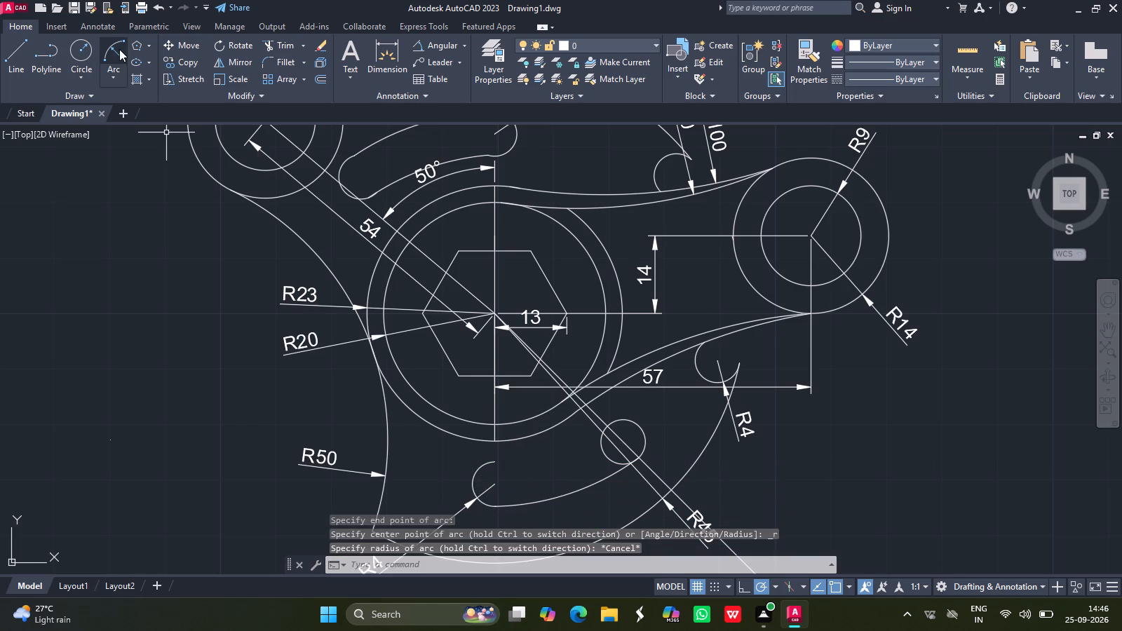
Draw the lower slot's inner side as a radius 45 arc from the left end arc's top to the new circle.
left_click(119, 49)
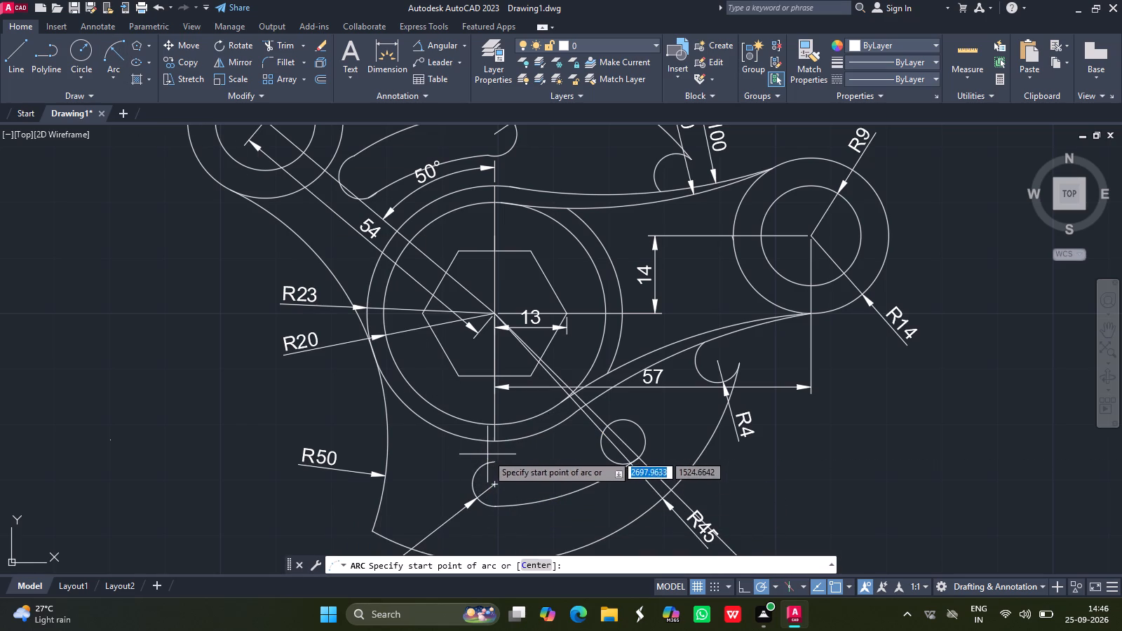
left_click(494, 460)
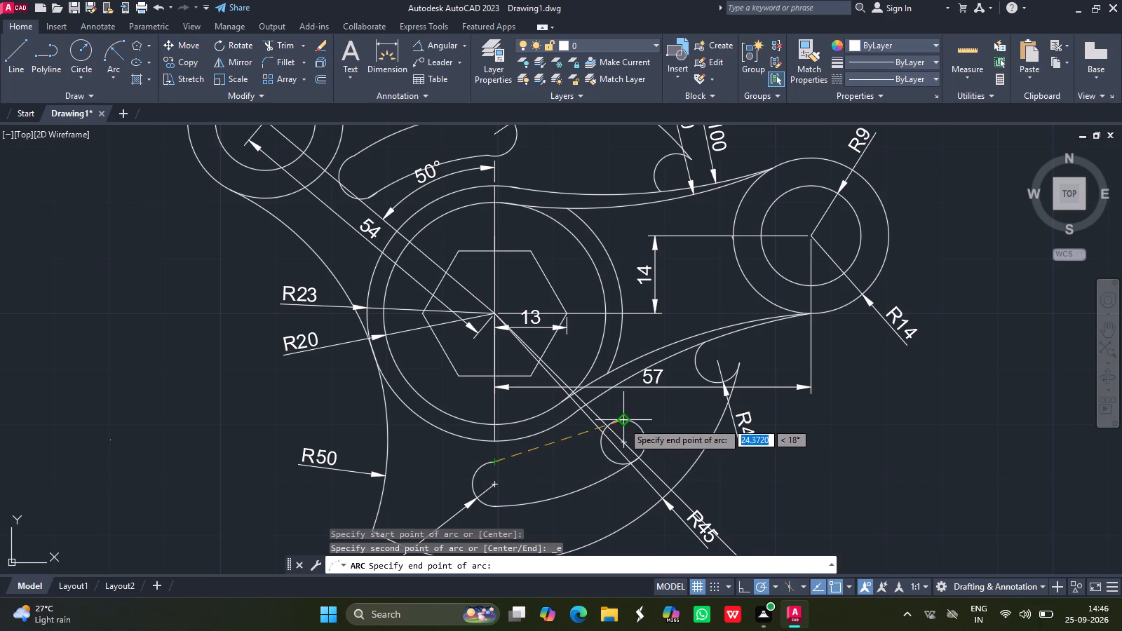
left_click_drag(618, 423, 527, 405)
type("45")
key("Return")
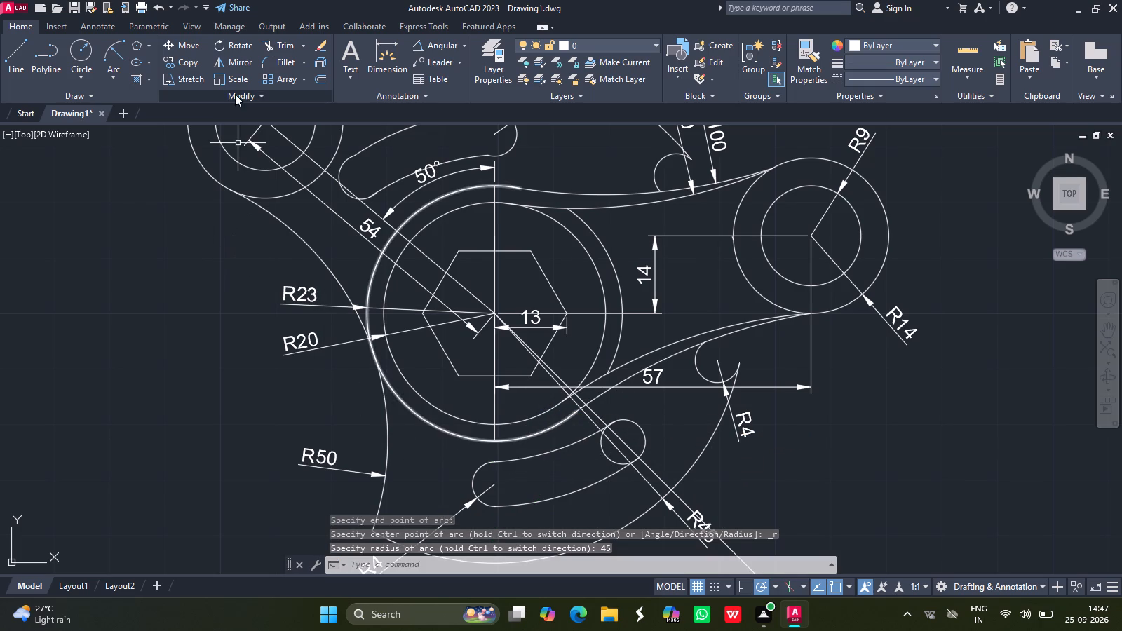
Trim away the part of the new circle inside the lower slot, leaving its rounded right end.
left_click(276, 42)
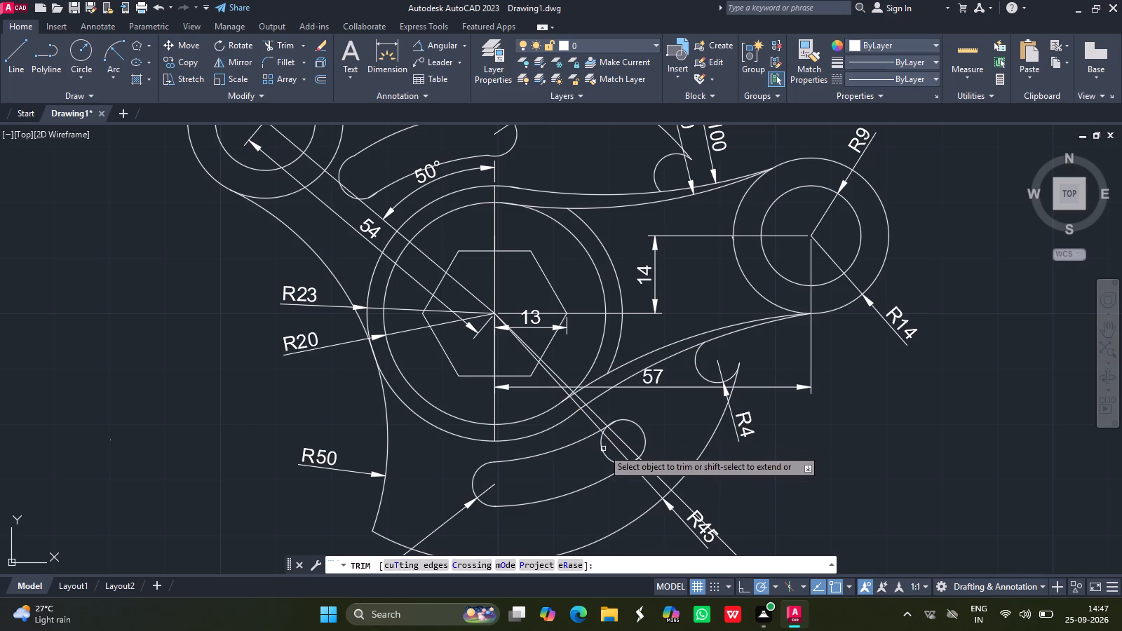
left_click_drag(603, 449, 636, 449)
key("Return")
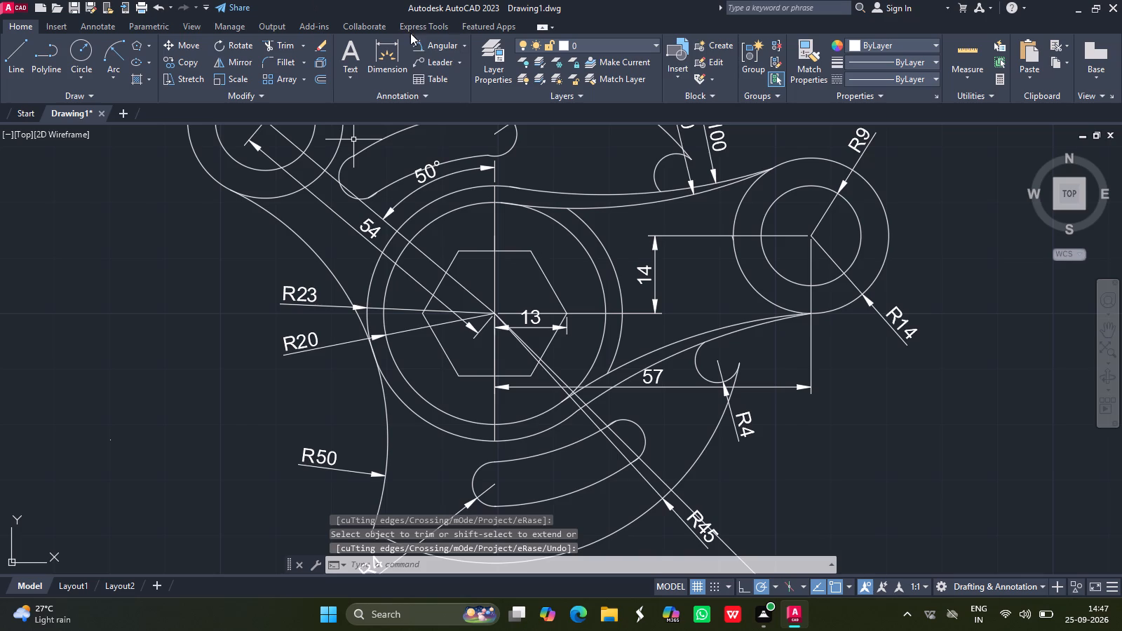
Add an angular dimension between the vertical centre line and the 45° construction line, placed just above the lower slot.
left_click(425, 43)
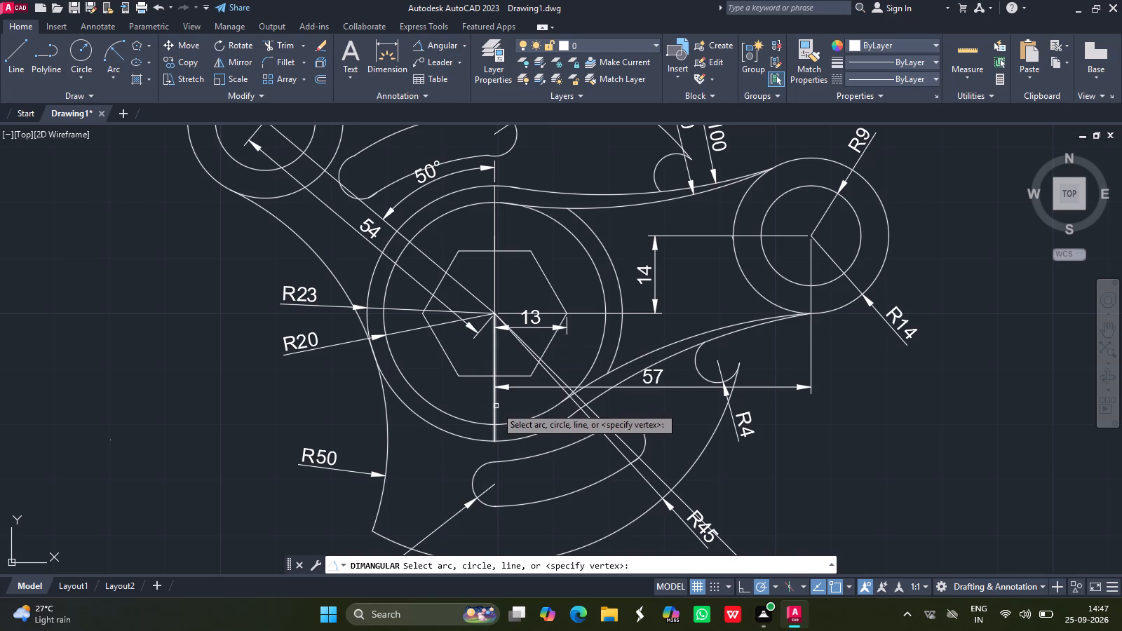
left_click_drag(496, 407, 599, 416)
left_click(599, 416)
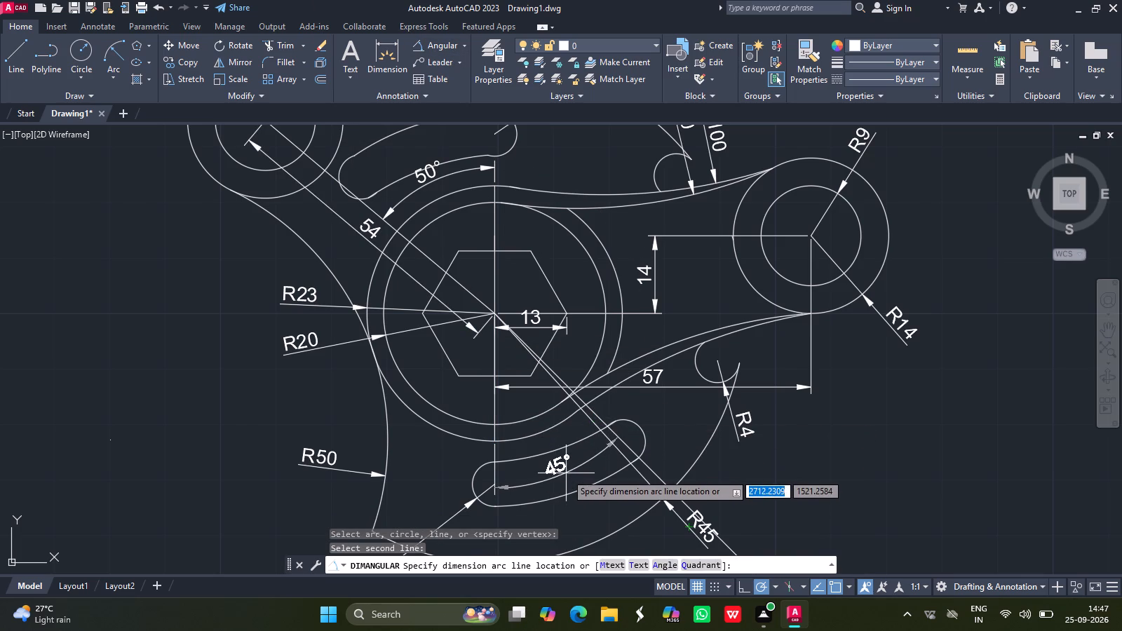
left_click(553, 440)
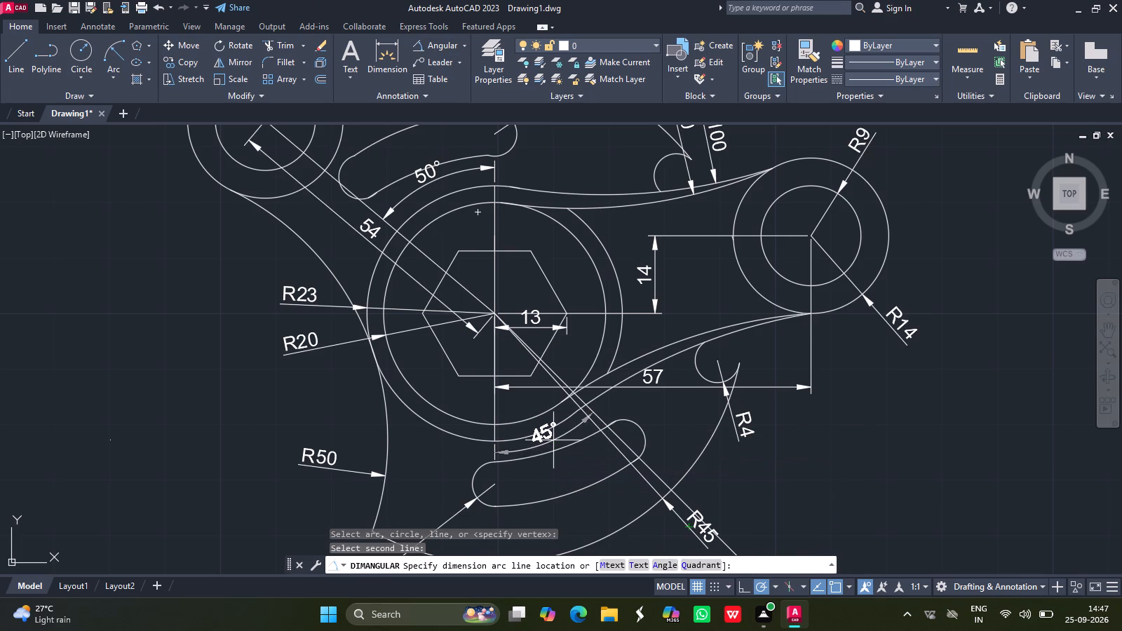
Draw a short cutting line across the 45° construction line, just beyond the lower R45 outer arc.
scroll(499, 414, "down", 2, "ctrl")
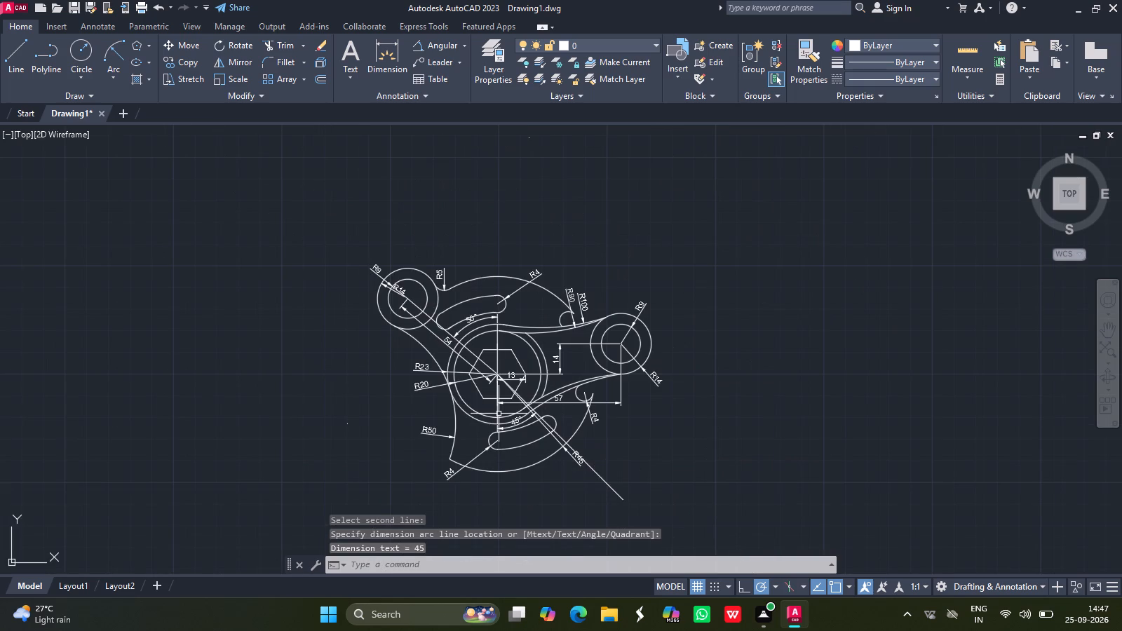
left_click(1103, 328)
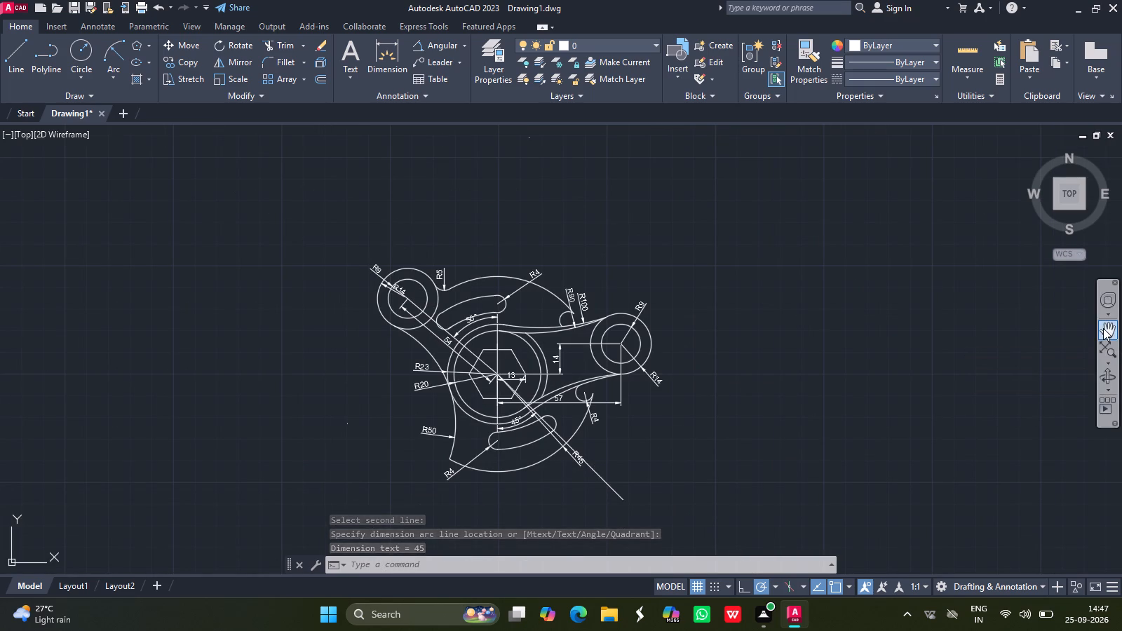
left_click_drag(454, 358, 412, 328)
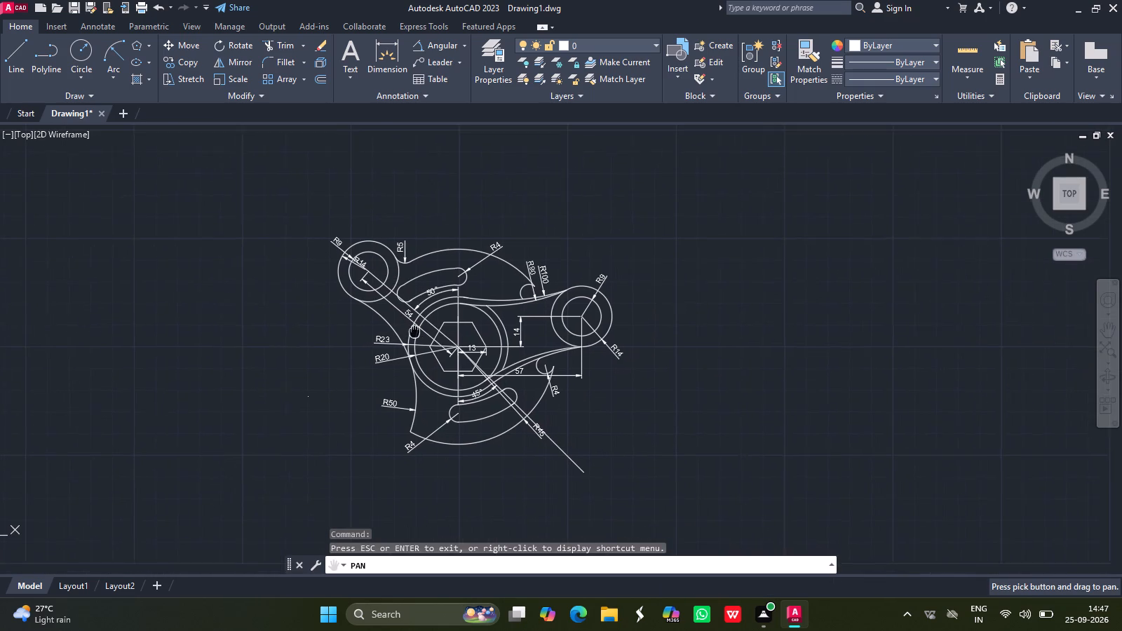
left_click_drag(412, 328, 411, 325)
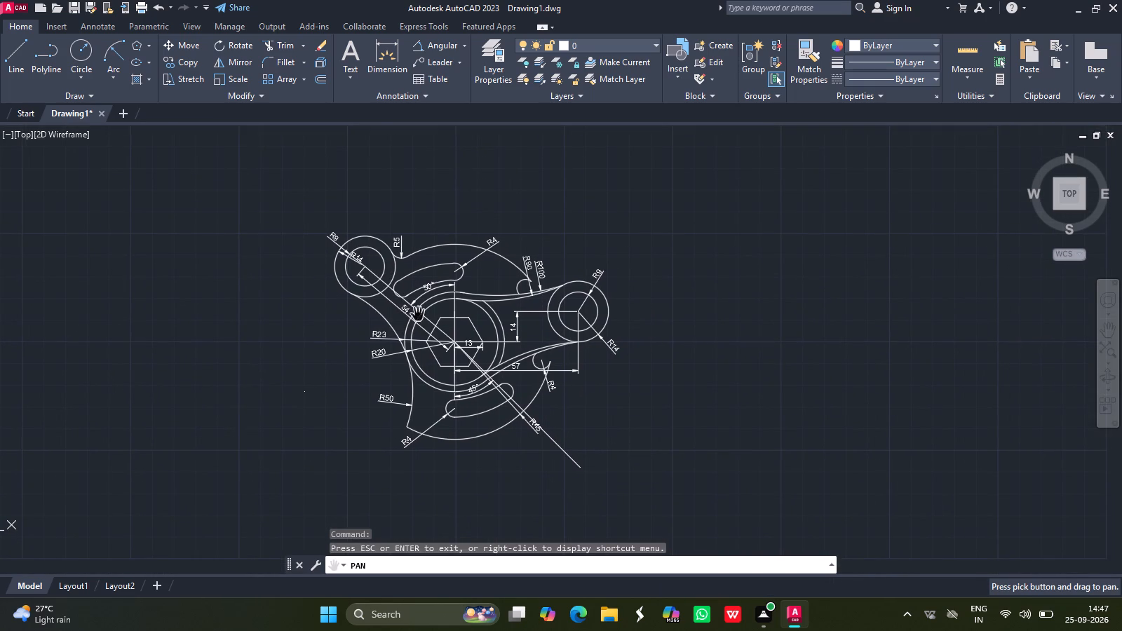
scroll(419, 313, "up", 2, "ctrl")
scroll(419, 313, "down", 1, "ctrl")
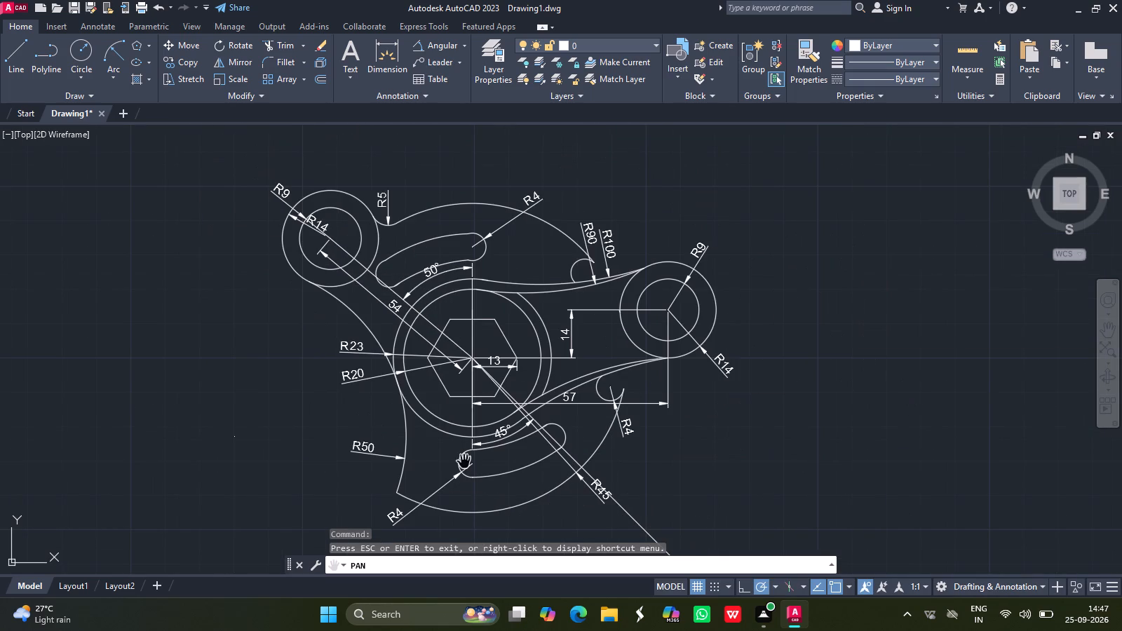
key("Escape")
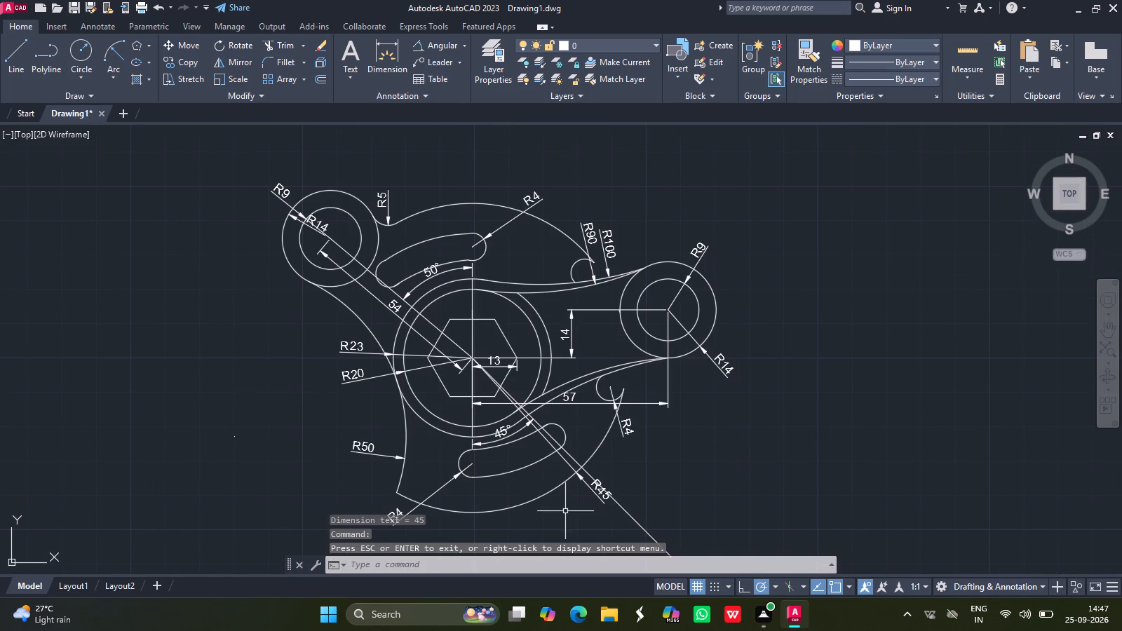
left_click(15, 55)
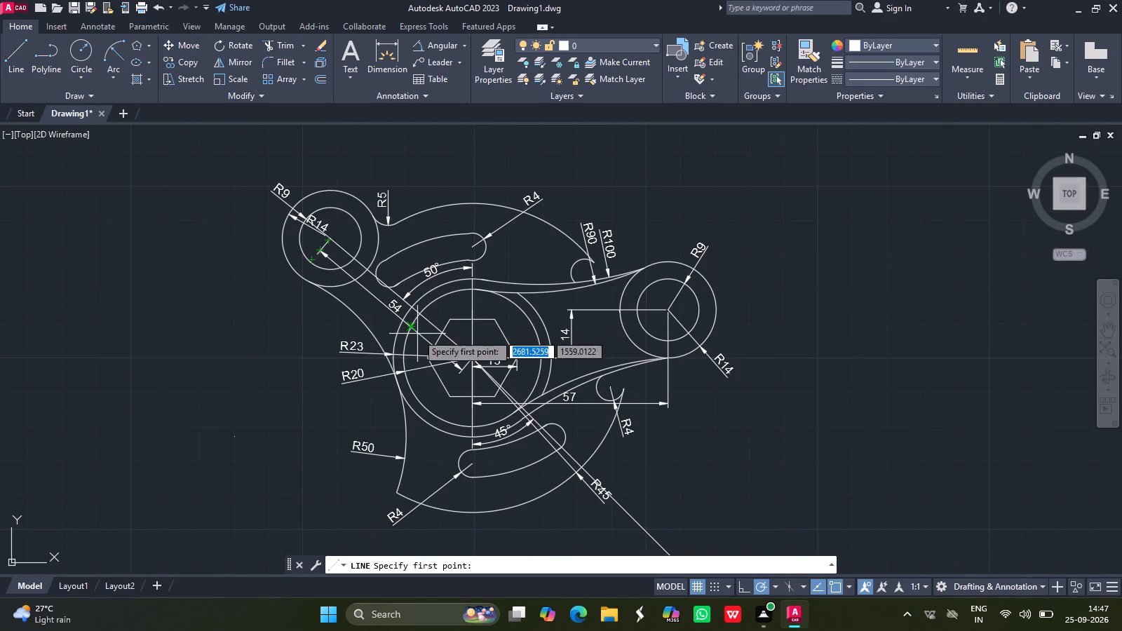
left_click_drag(590, 524, 649, 480)
left_click(649, 480)
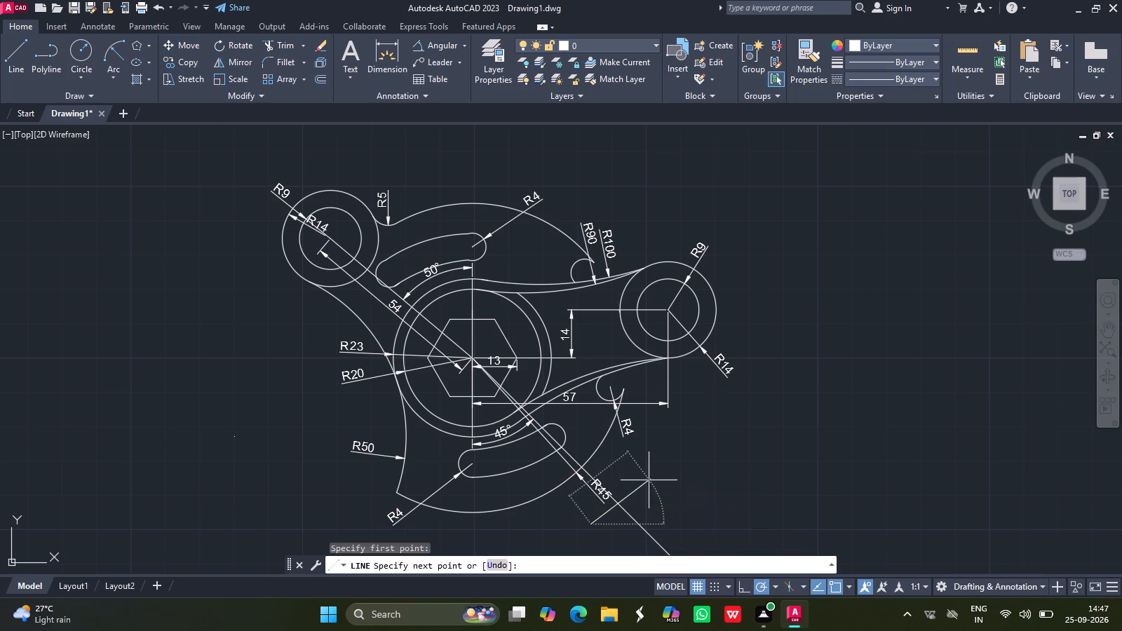
key("Return")
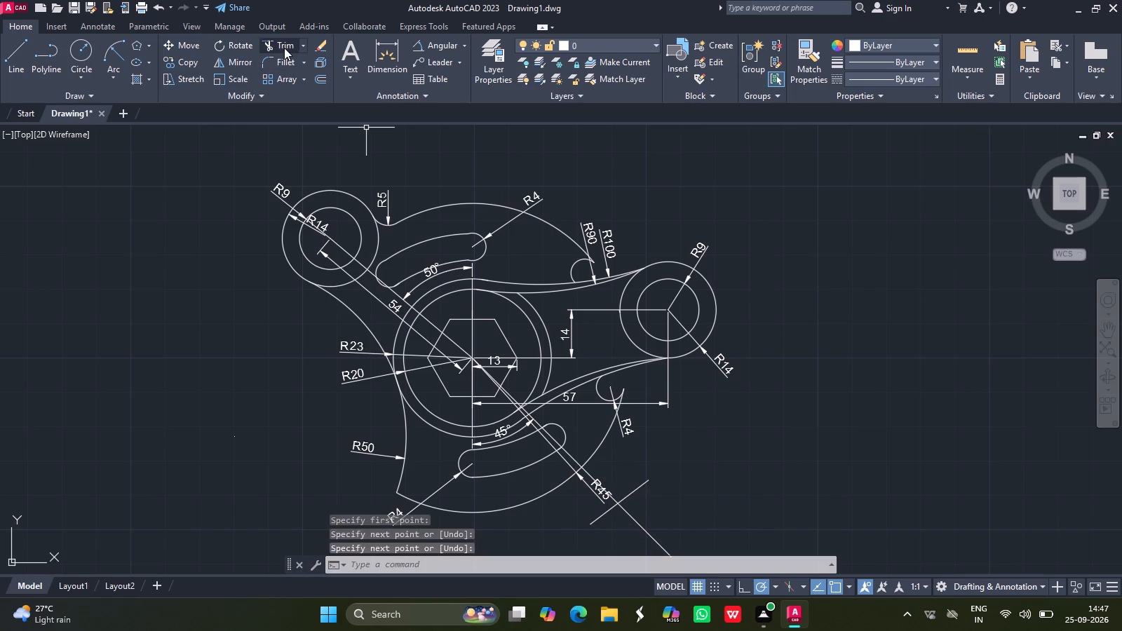
Trim the 45° construction line's overhang beyond the cutting line and remove both remaining pieces of the cutting line.
left_click(282, 47)
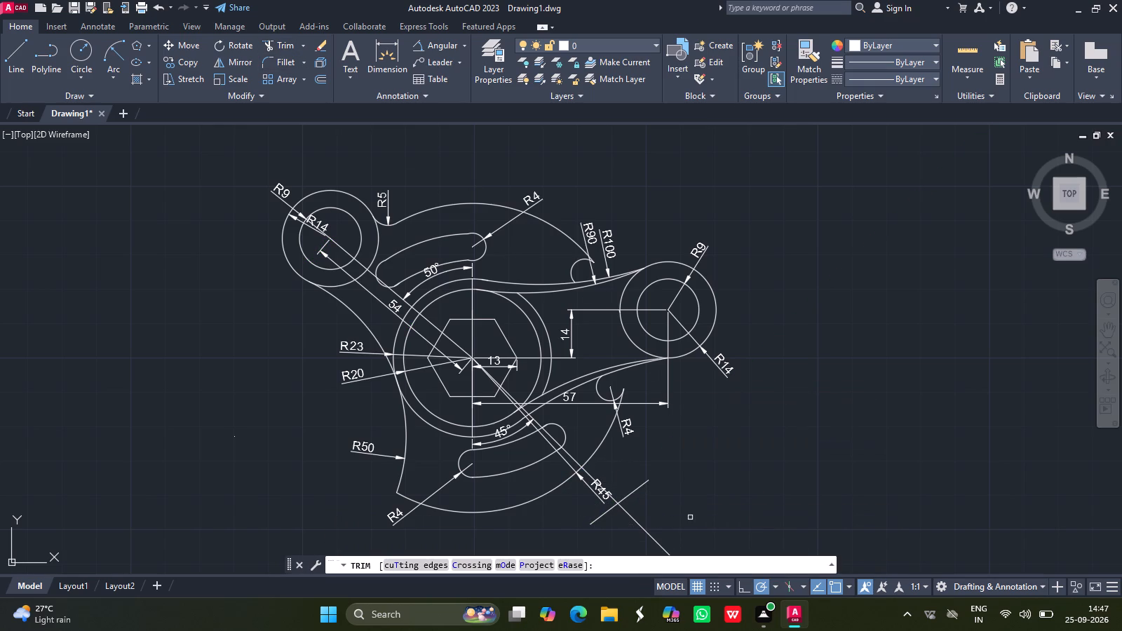
left_click(644, 530)
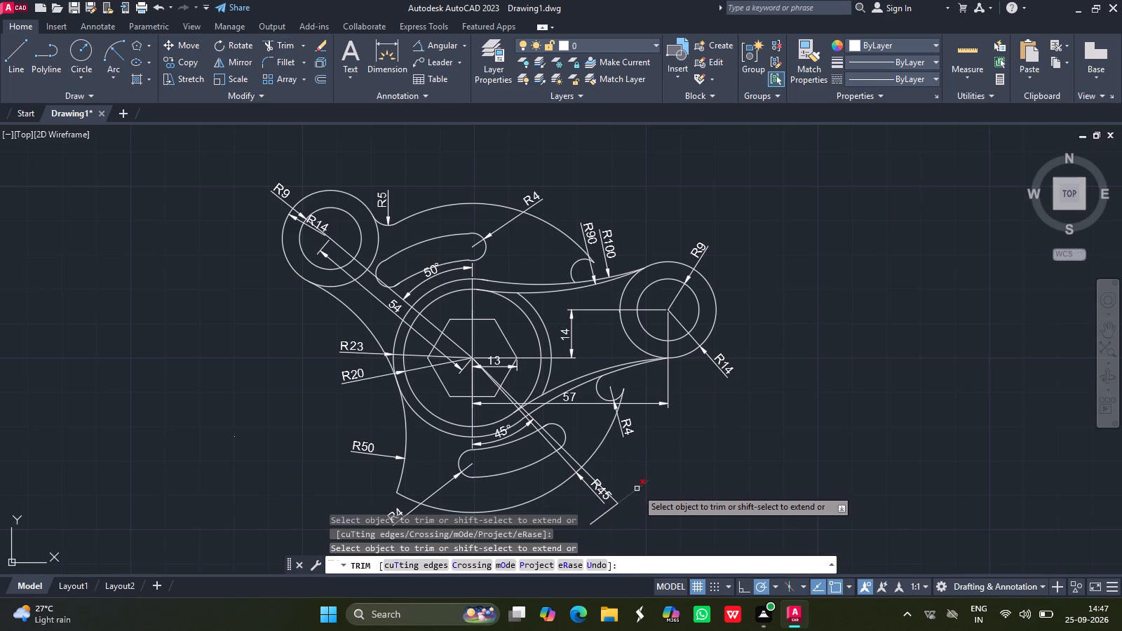
left_click_drag(637, 489, 602, 516)
left_click(602, 516)
key("Return")
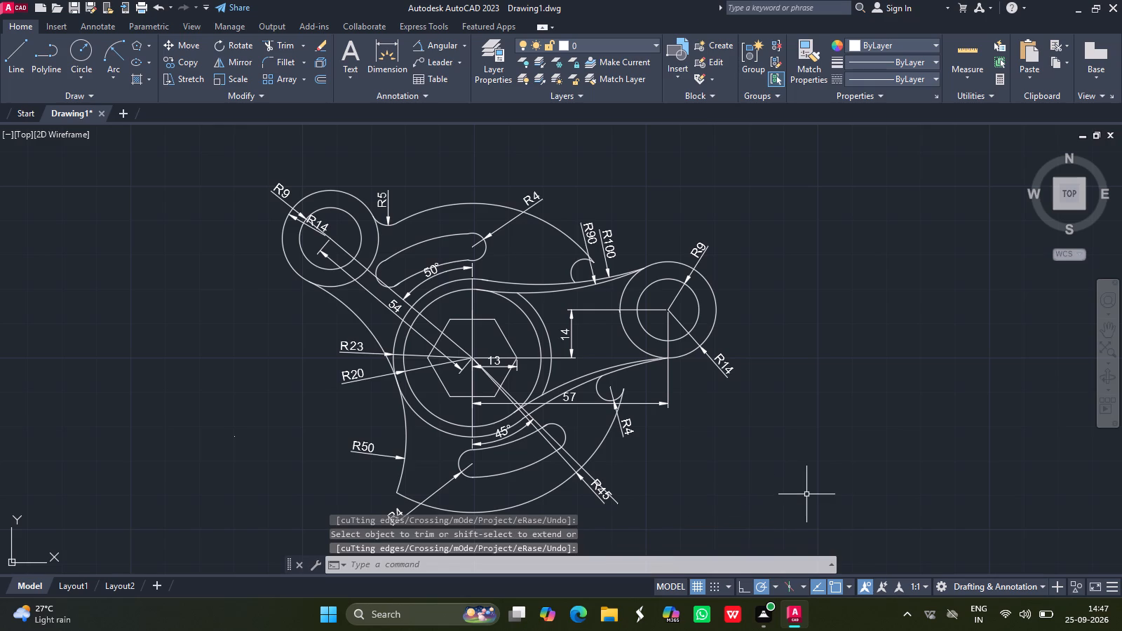
Save the drawing as P85 in the Fuji folder under Documents.
key("ctrl+s")
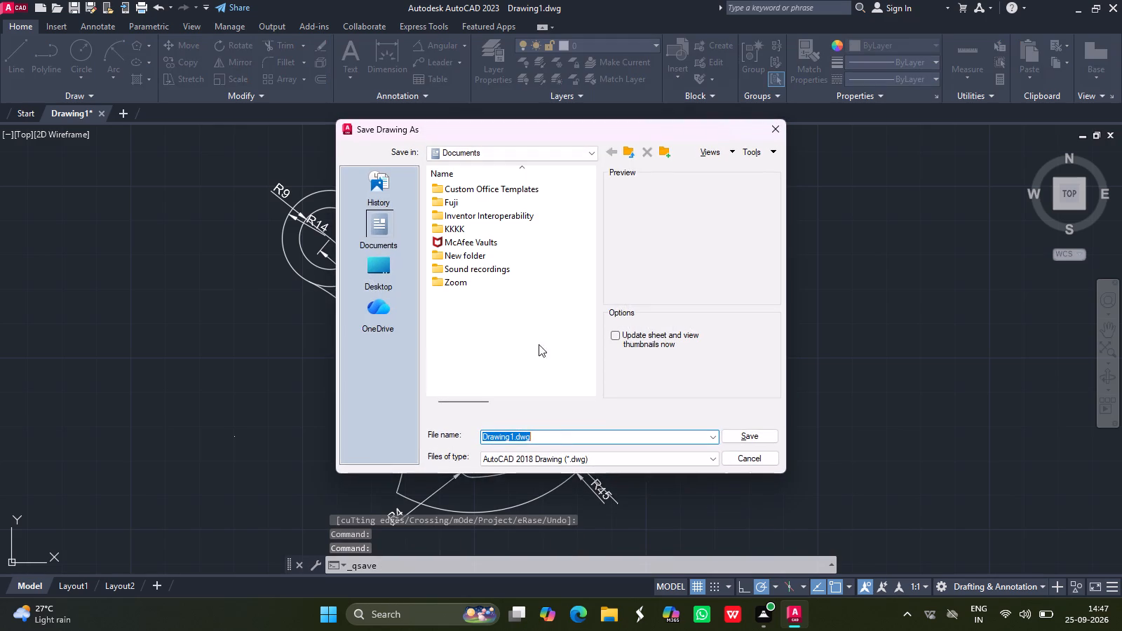
double_click(452, 198)
scroll(499, 306, "down", 20)
scroll(499, 306, "down", 20)
scroll(499, 306, "down", 20)
left_click(553, 430)
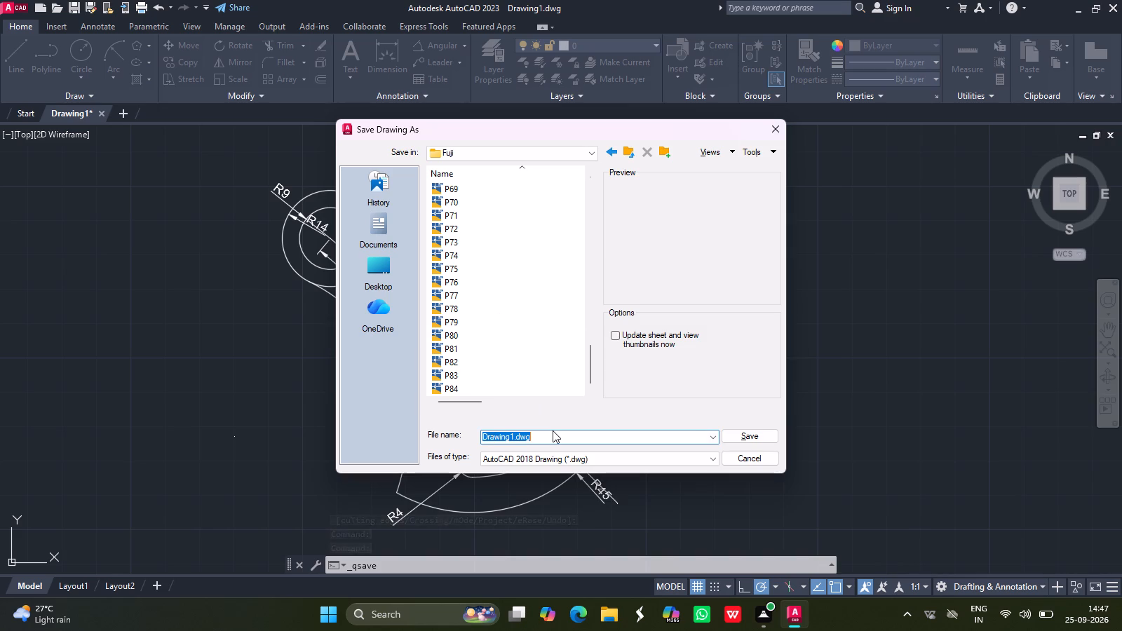
key("Right")
key("Left")
key("Left")
key("Left")
key("Left")
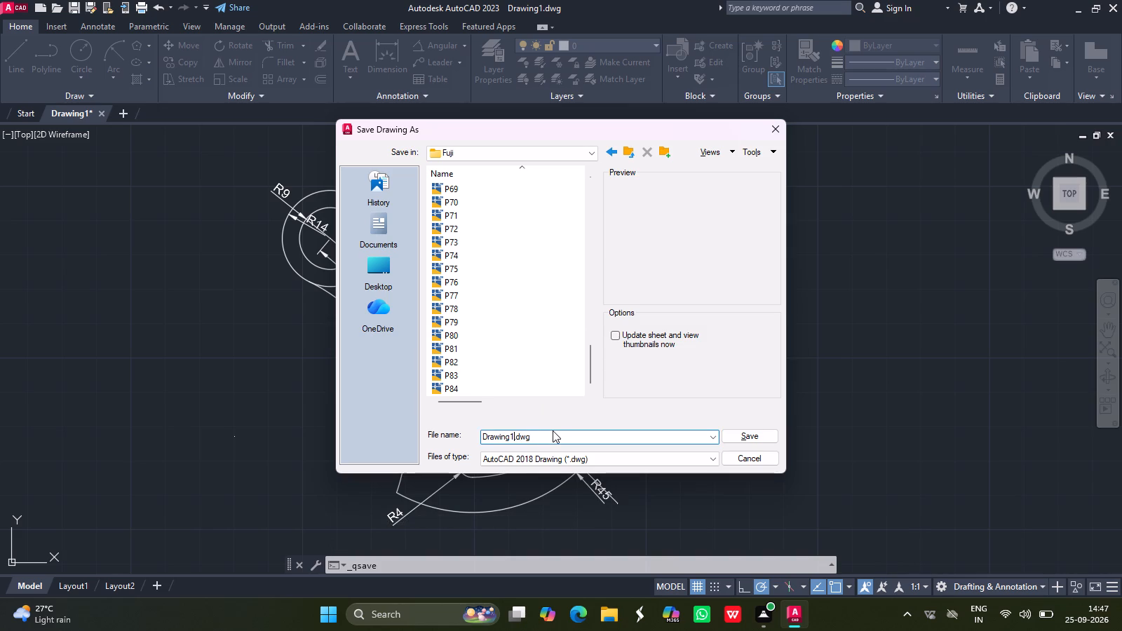
key("BackSpace")
key("BackSpace")
key("BackSpace")
key("BackSpace")
key("BackSpace")
key("BackSpace")
key("BackSpace")
key("BackSpace")
key("BackSpace")
key("BackSpace")
key("BackSpace")
key("BackSpace")
key("BackSpace")
key("BackSpace")
key("BackSpace")
key("BackSpace")
key("BackSpace")
key("BackSpace")
key("BackSpace")
key("shift+p")
type("85")
left_click(744, 437)
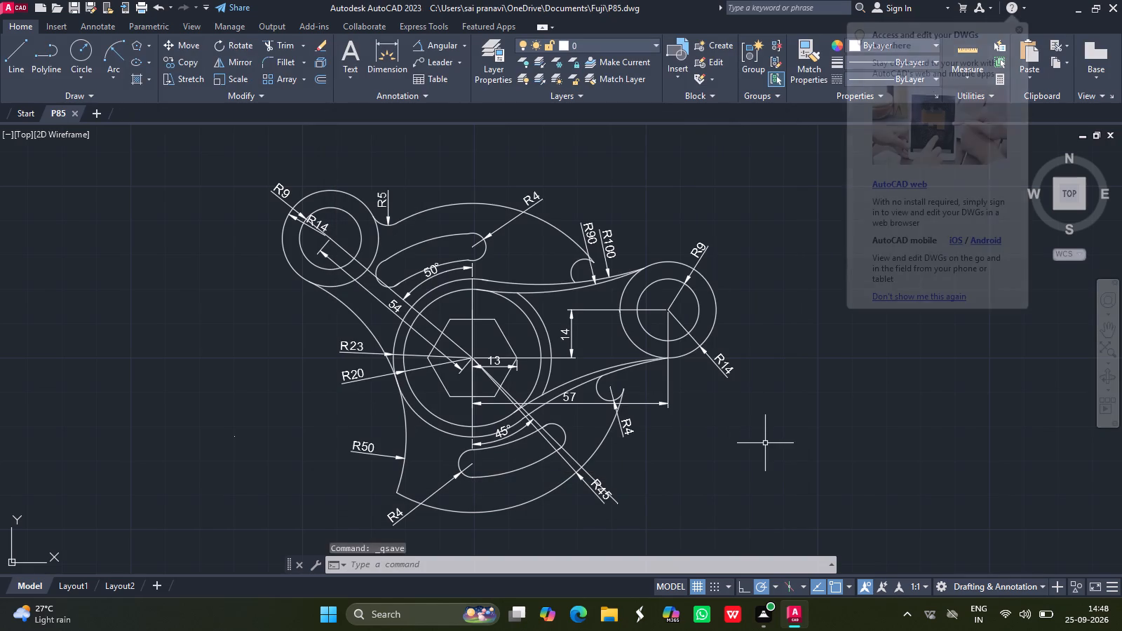
Set up a plot with the DWG To PDF.pc3 plotter, the plot centred and landscape orientation.
key("ctrl+p")
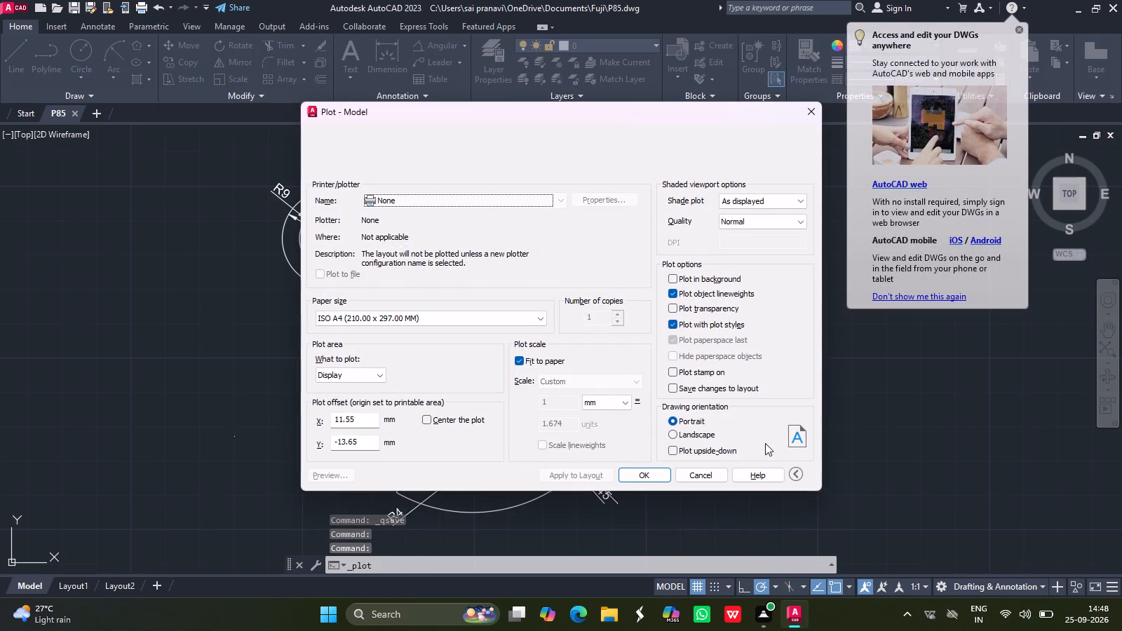
left_click(397, 205)
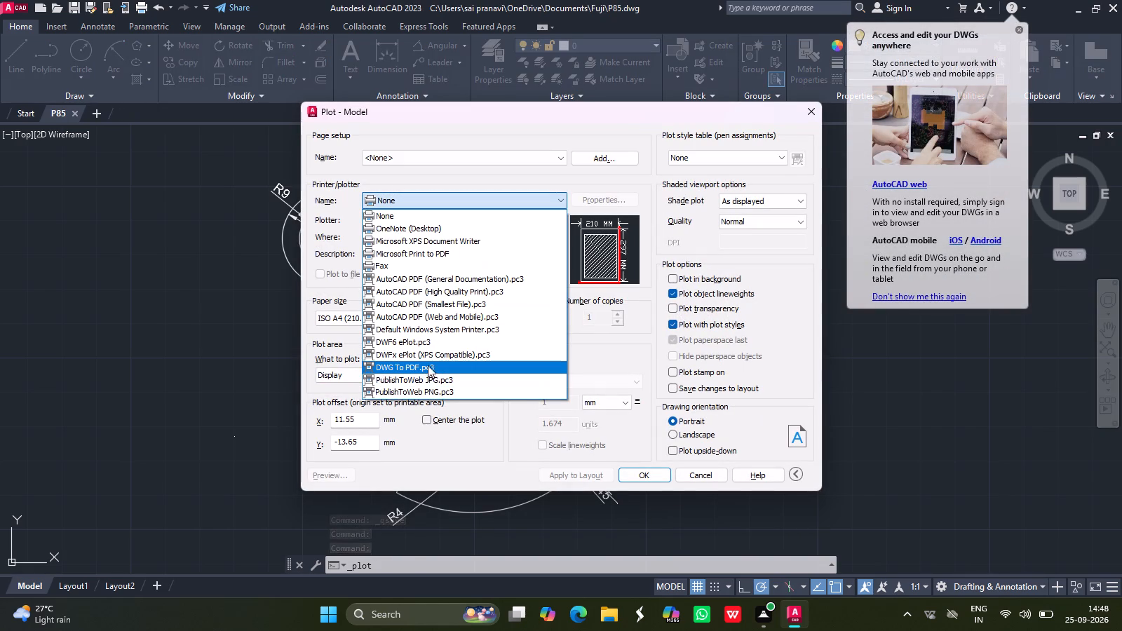
left_click(429, 363)
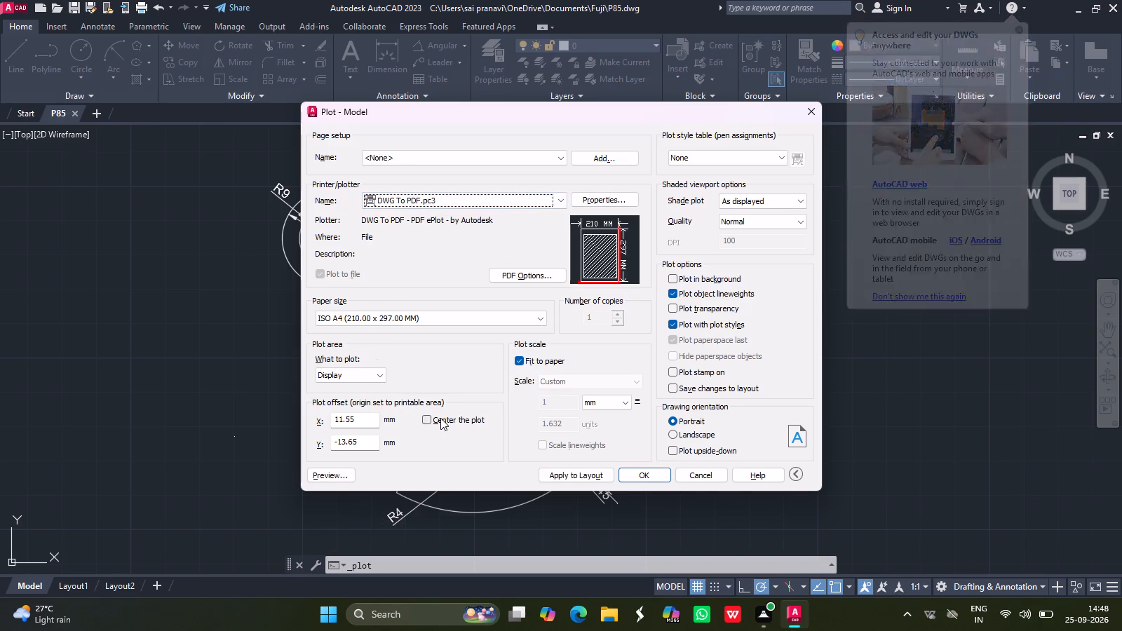
left_click(429, 418)
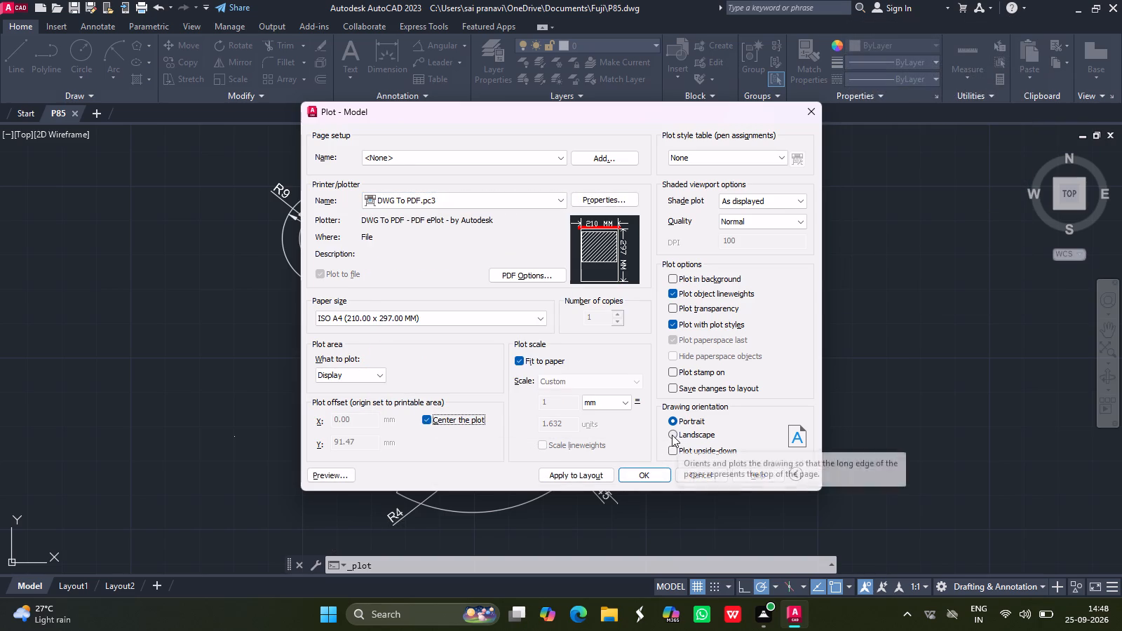
left_click(672, 435)
Set the plot area to a window enclosing the whole link and all its dimensions.
left_click(351, 369)
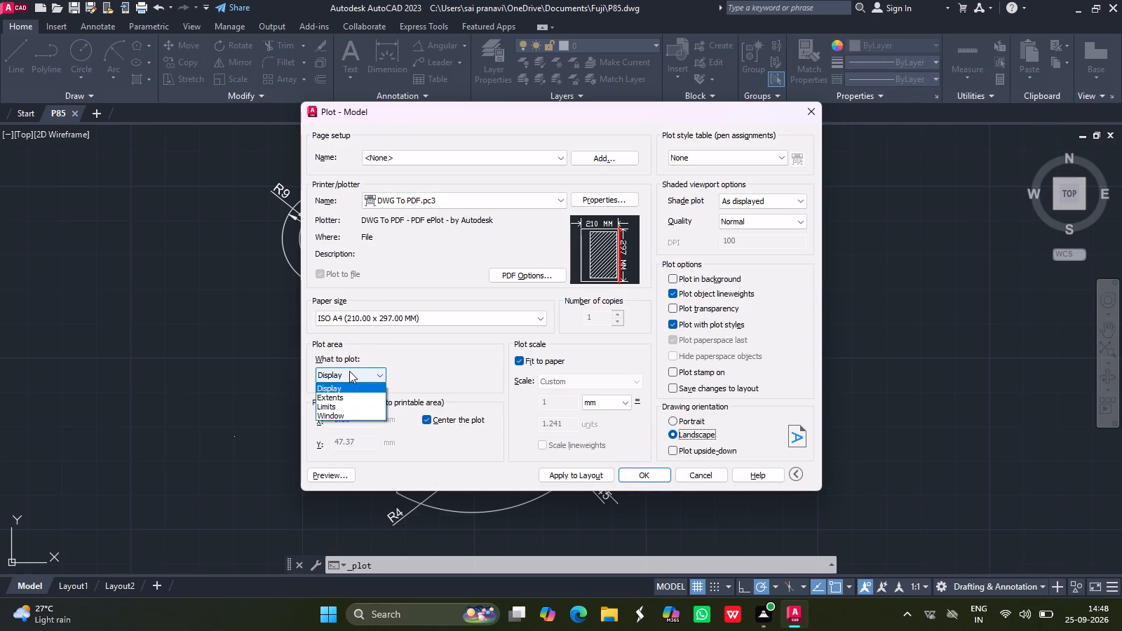
left_click(338, 421)
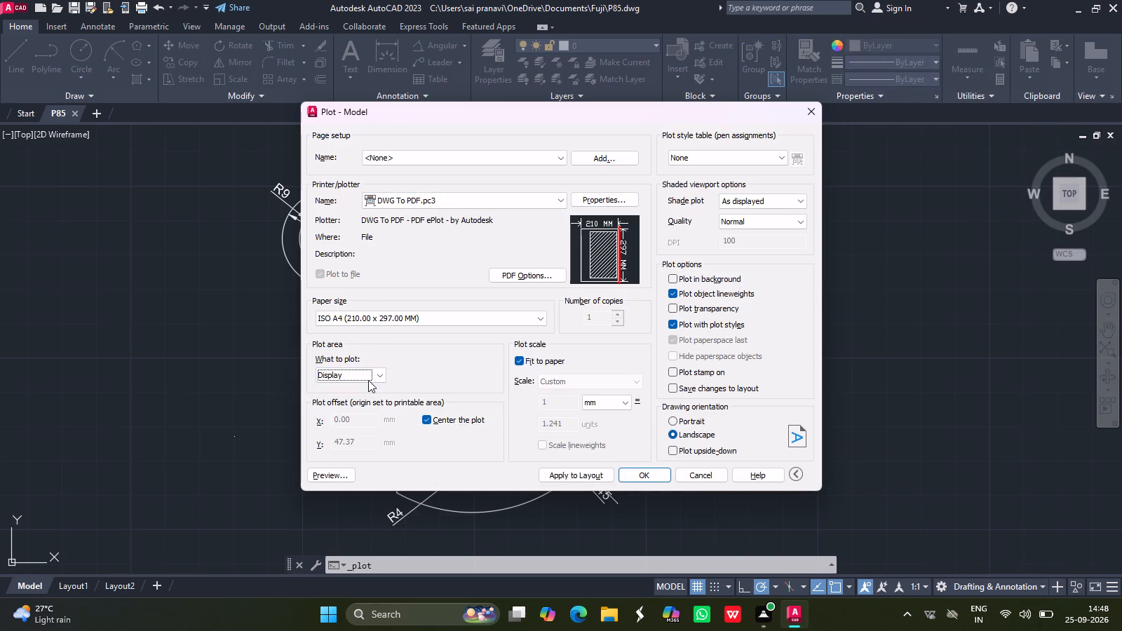
left_click_drag(370, 374, 338, 415)
left_click(338, 415)
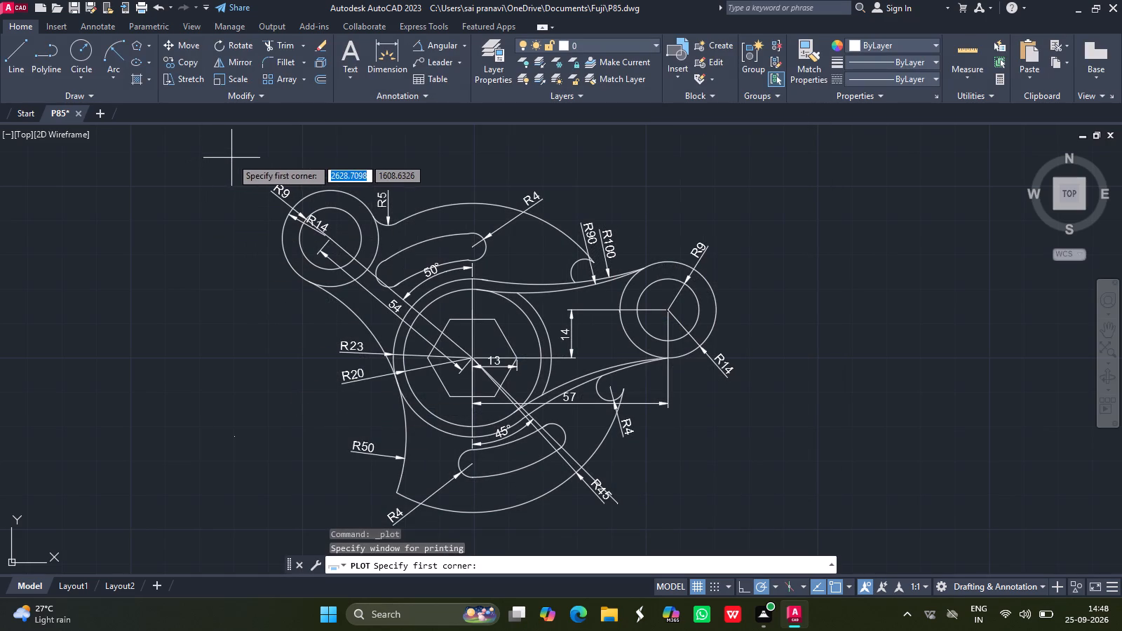
left_click_drag(234, 158, 499, 354)
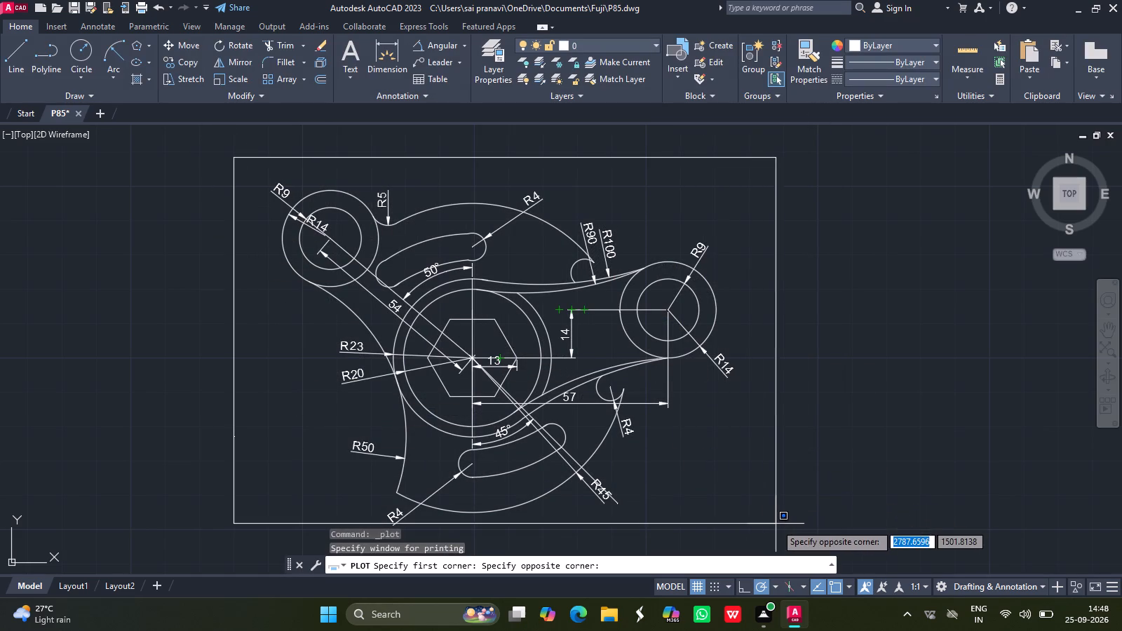
left_click(778, 536)
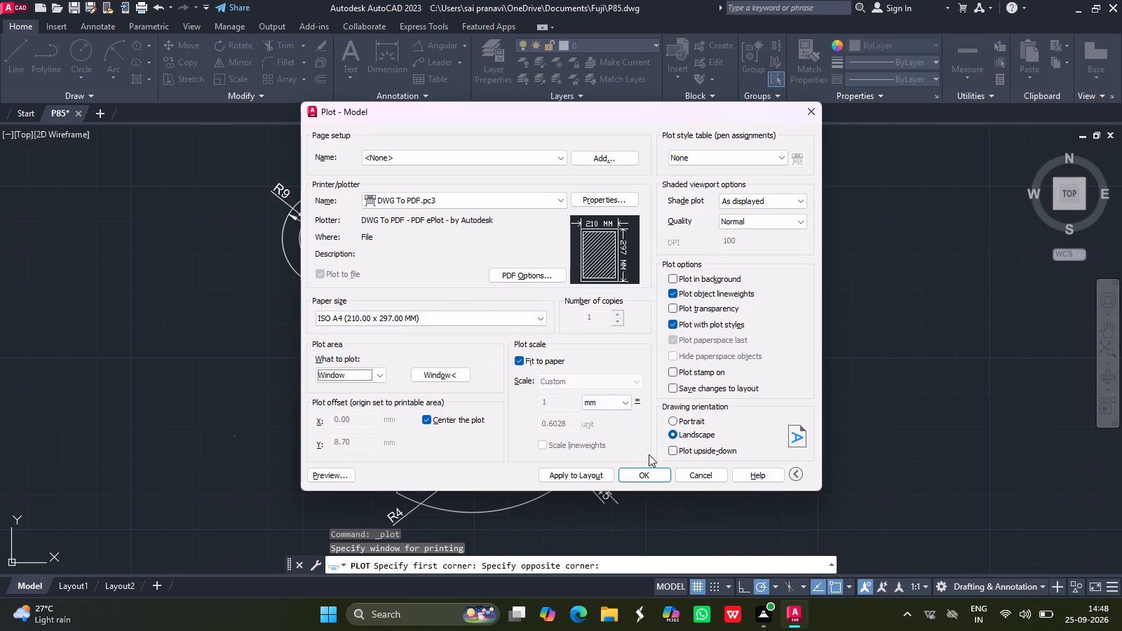
Plot the drawing to a PDF in the Fuji folder, keeping the suggested file name.
left_click(649, 469)
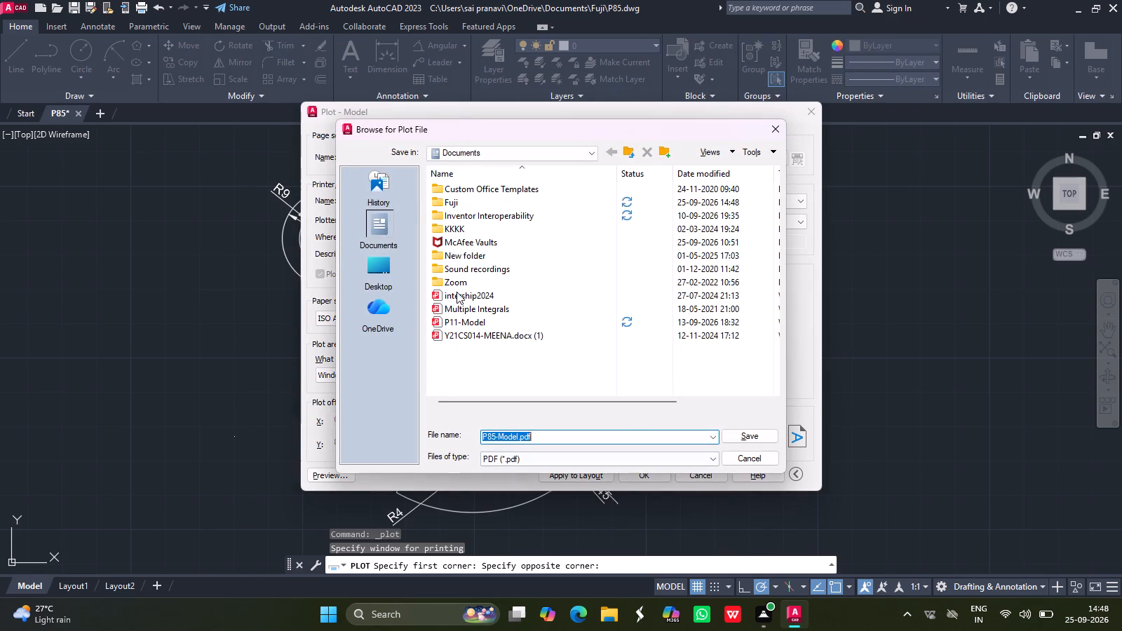
double_click(455, 201)
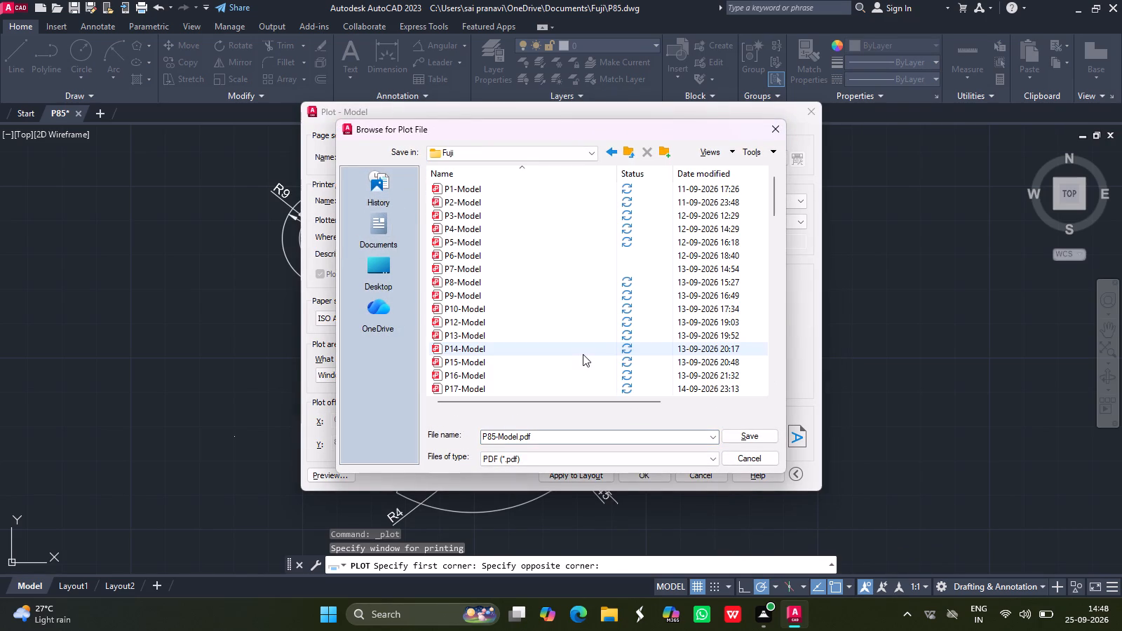
left_click(738, 436)
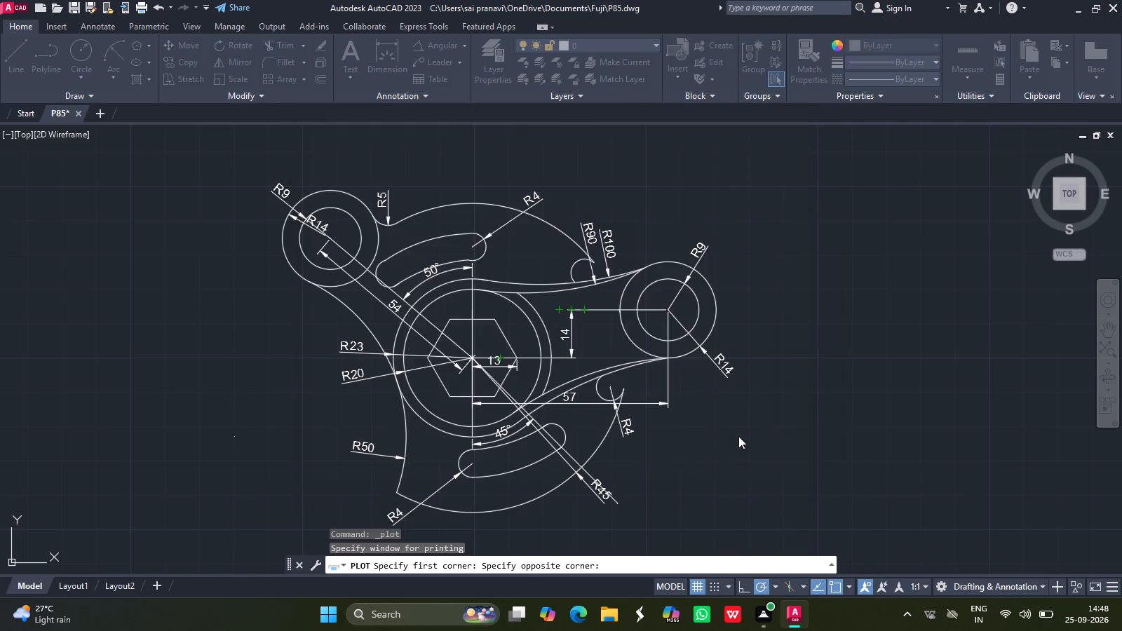
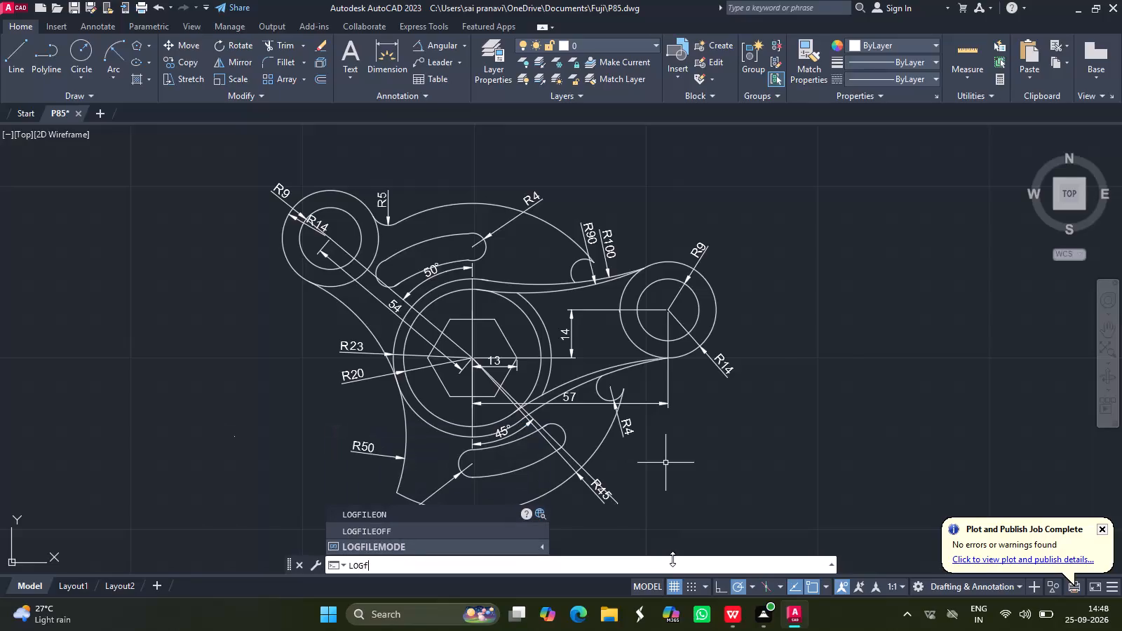
Turn off the command log file with LOGFILEOFF.
left_click(500, 527)
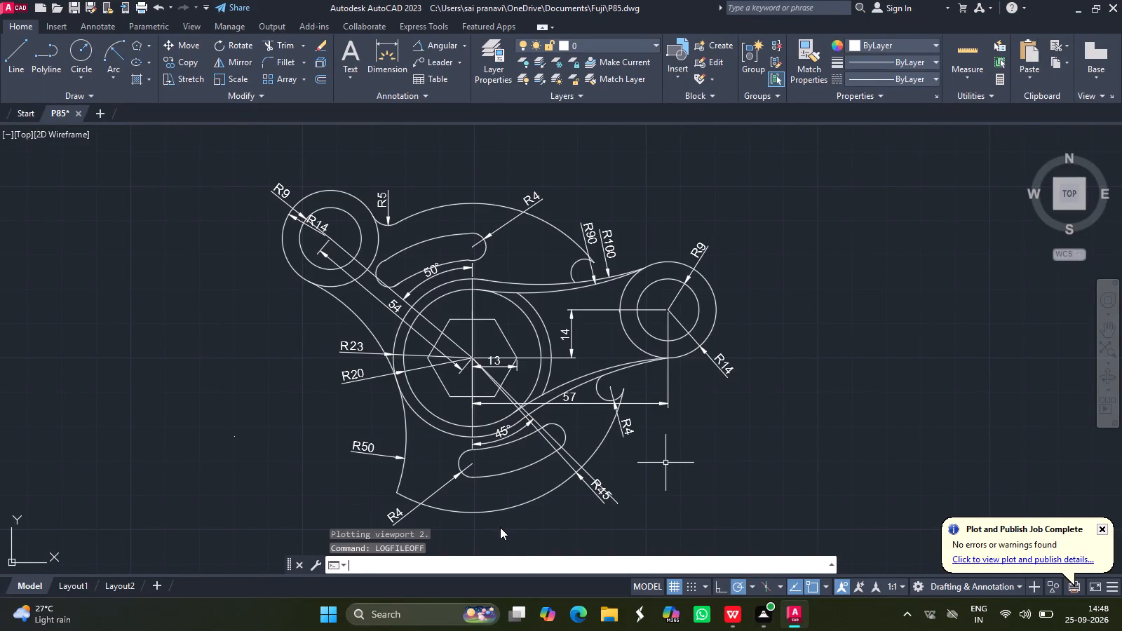